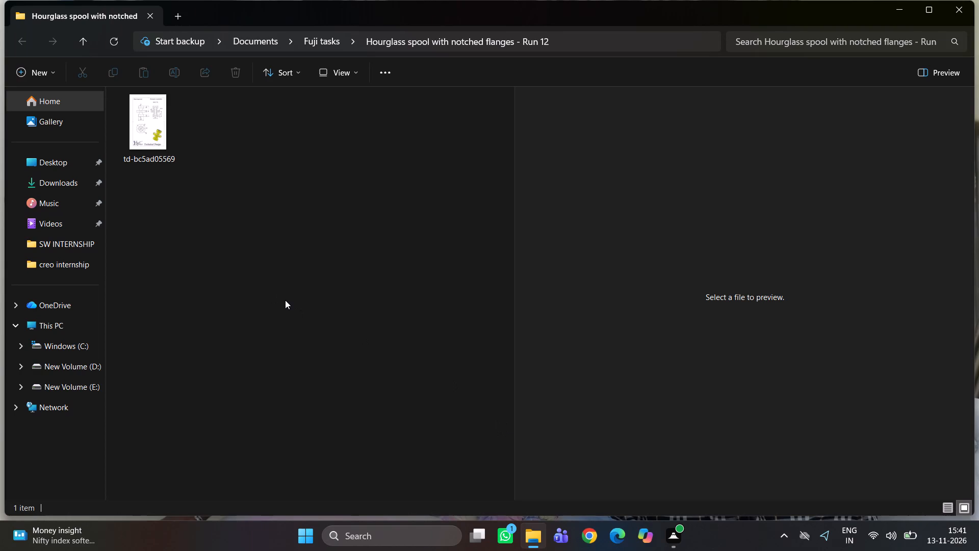
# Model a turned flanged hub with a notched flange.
# Open the drawing image td-bc5ad05569 and examine the spool's views and dimensions.
pyautogui.rightClick(150, 145)
pyautogui.click(214, 55)
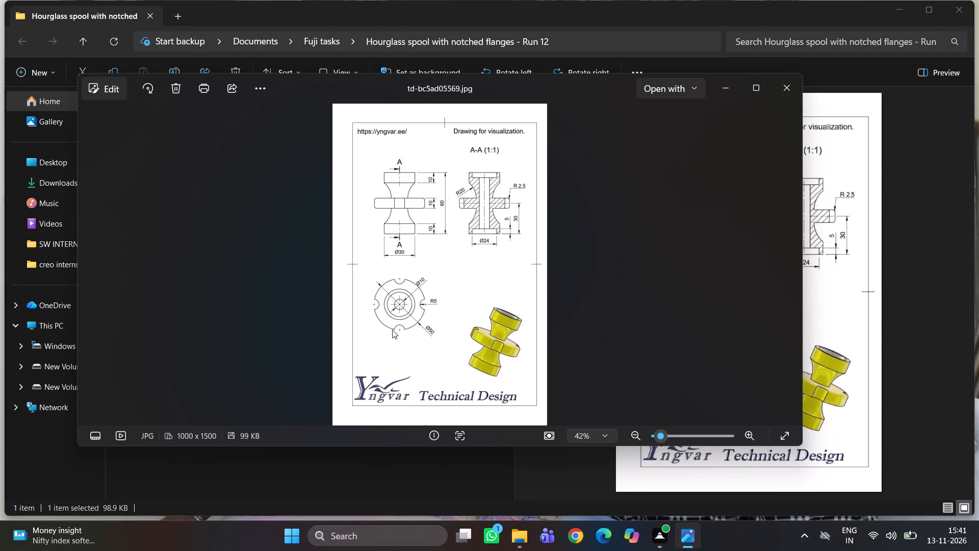
pyautogui.scroll(-5, 436, 321)
pyautogui.scroll(4, 436, 321)
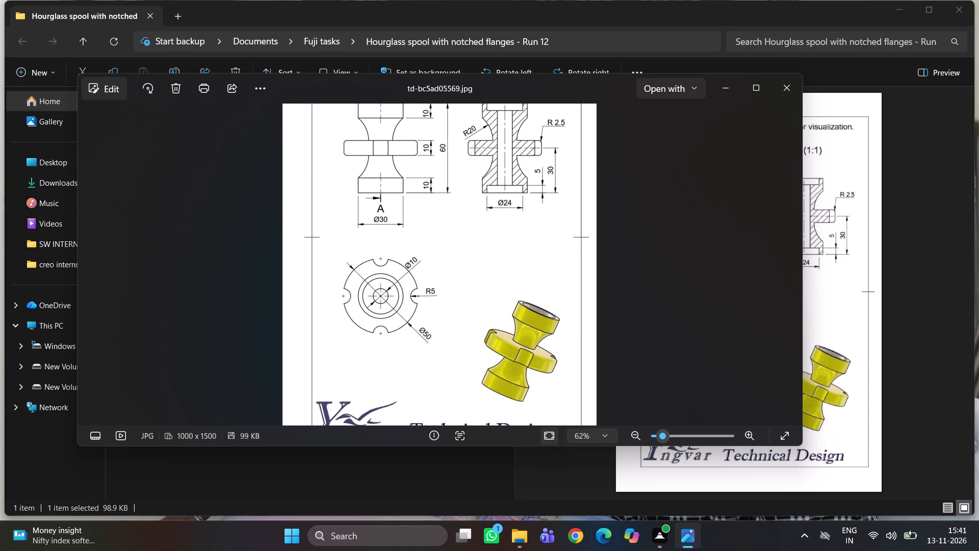
# Launch SOLIDWORKS 2022 and minimize the file folder window.
pyautogui.click(382, 529)
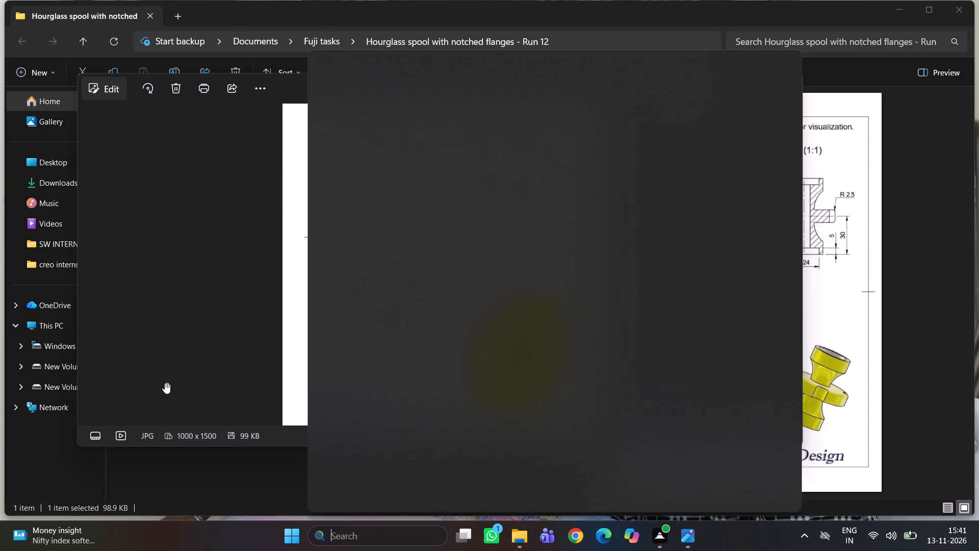
pyautogui.doubleClick(366, 116)
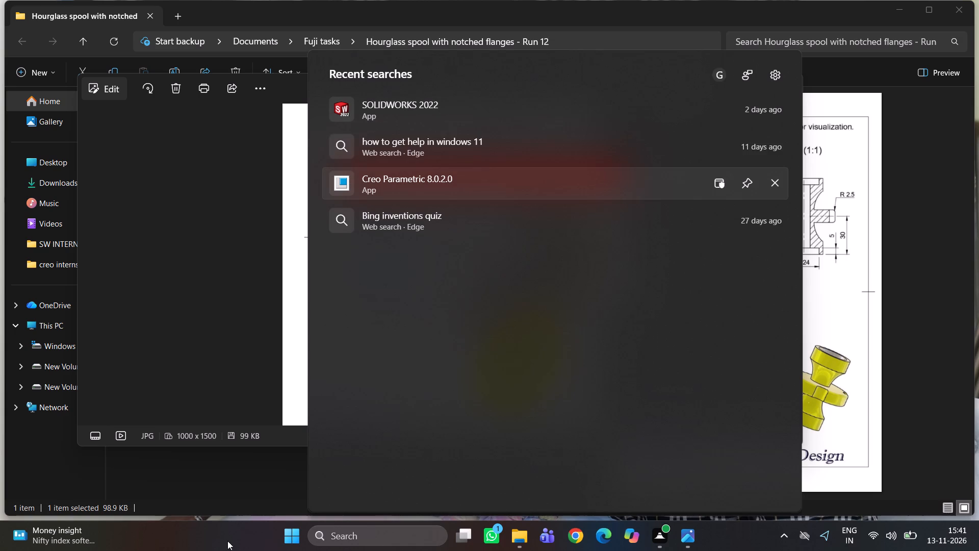
pyautogui.click(265, 489)
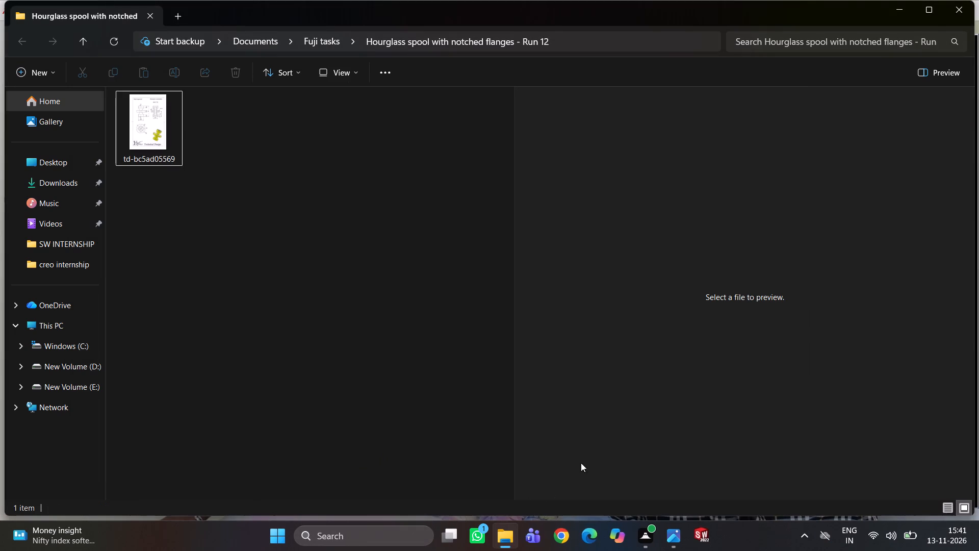
pyautogui.click(900, 11)
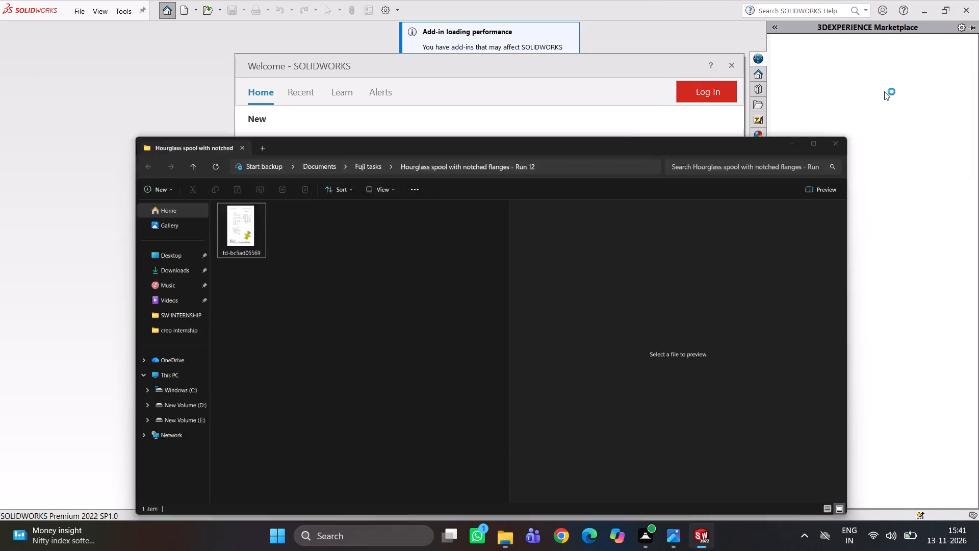
# Create a new part document.
pyautogui.click(82, 15)
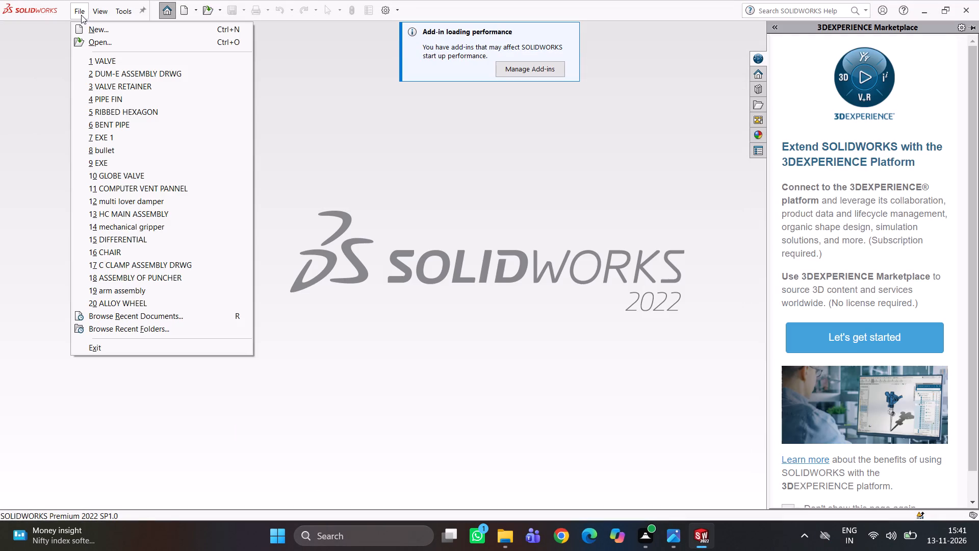
pyautogui.click(100, 29)
pyautogui.click(416, 397)
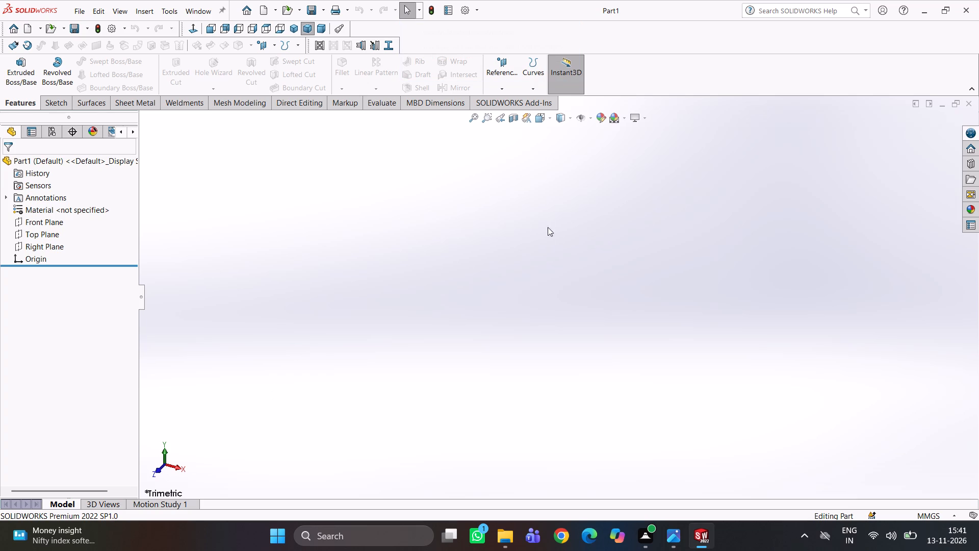
# Check the reference drawing and sketch a vertical construction line about 83 mm long, ending at the origin, on the Front Plane.
pyautogui.click(675, 530)
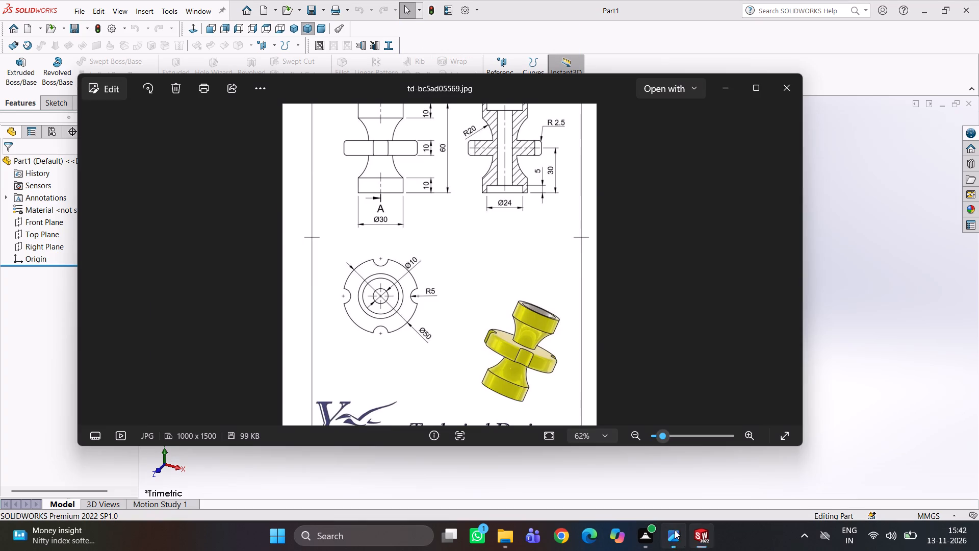
pyautogui.scroll(1, 465, 265)
pyautogui.scroll(-1, 464, 271)
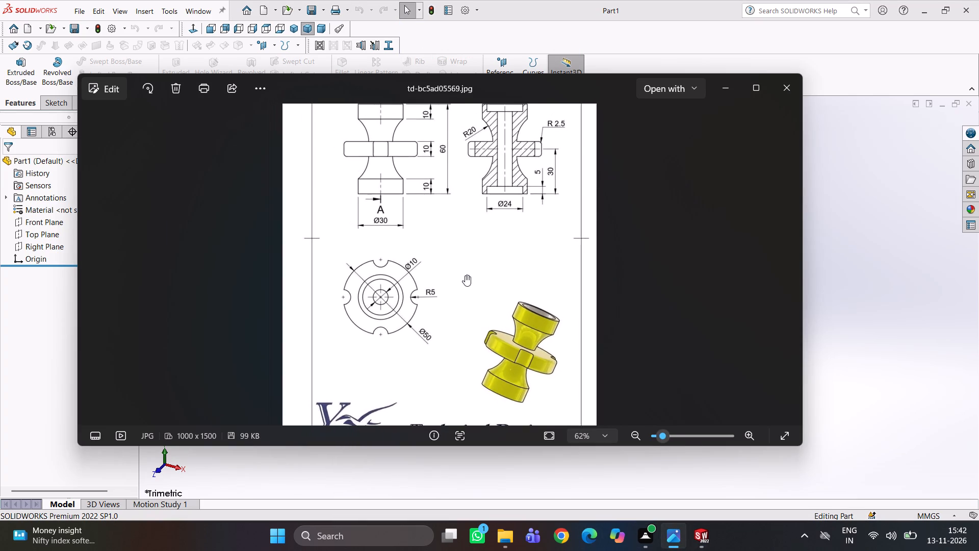
pyautogui.scroll(-2, 465, 275)
pyautogui.click(695, 475)
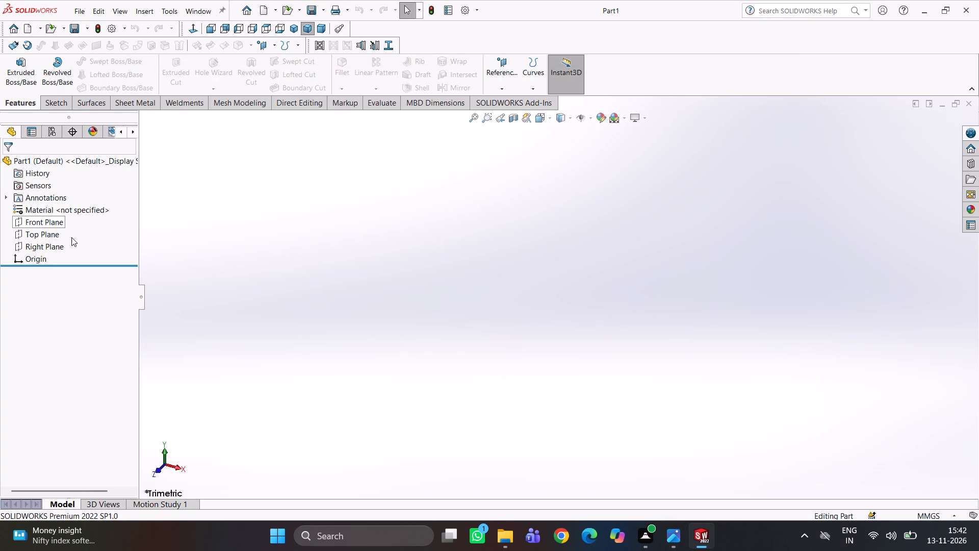
pyautogui.click(62, 226)
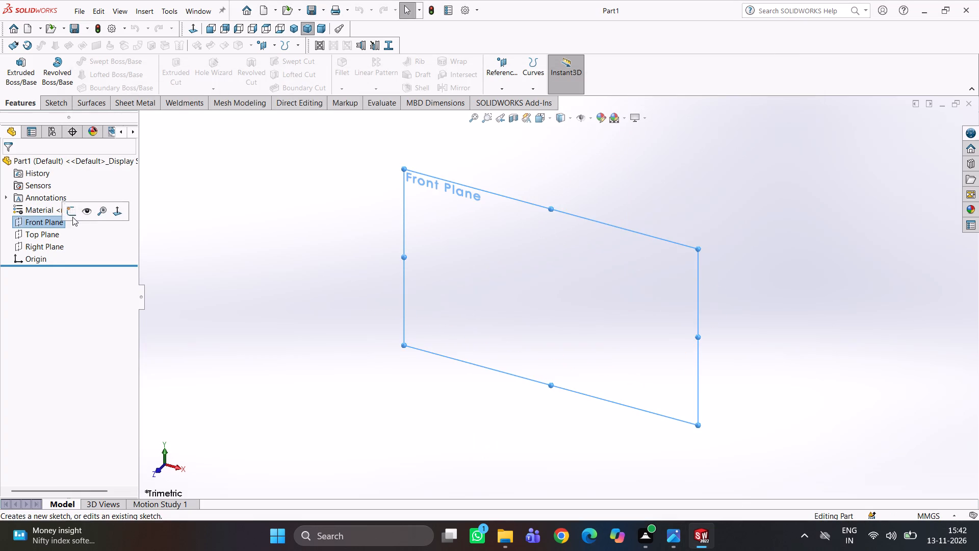
pyautogui.click(75, 215)
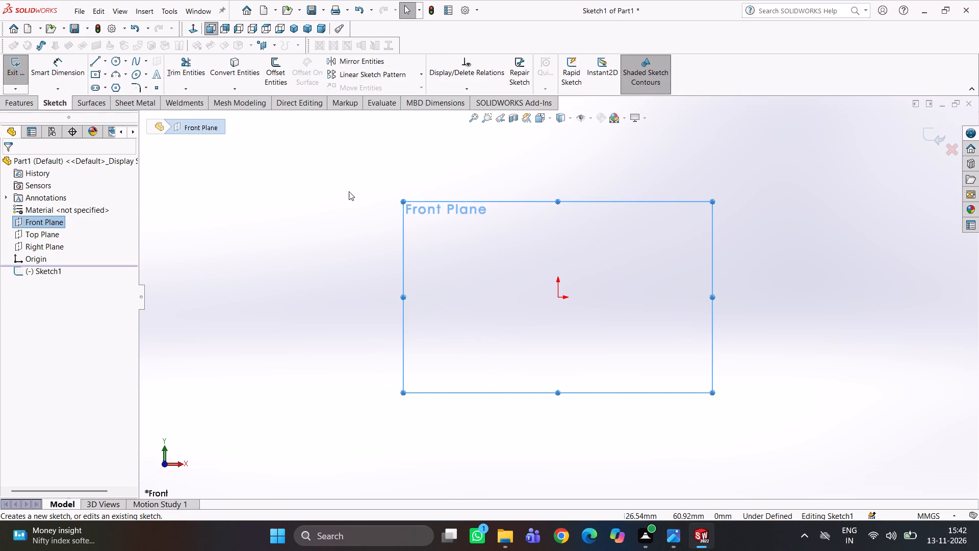
pyautogui.moveTo(360, 191); pyautogui.dragTo(175, 188, button='right')
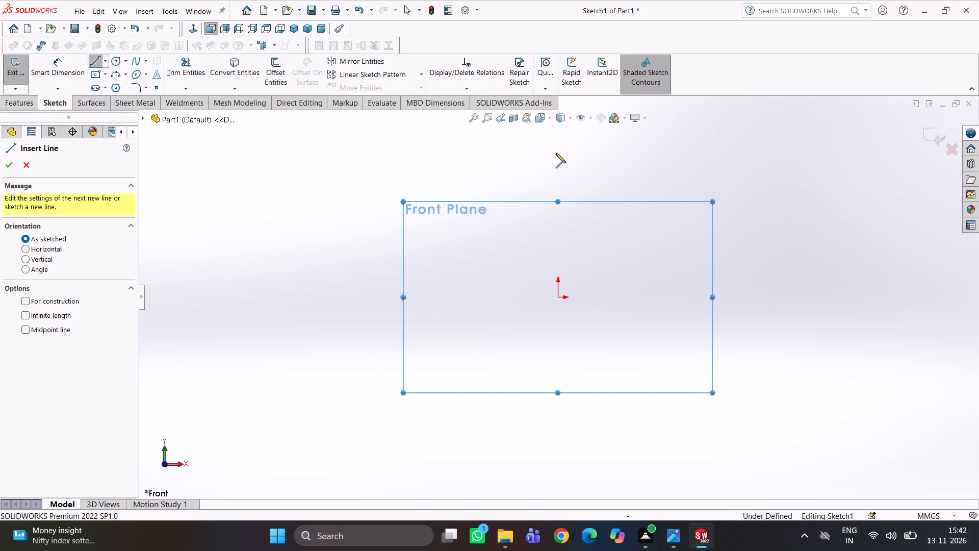
pyautogui.click(557, 153)
pyautogui.click(558, 298)
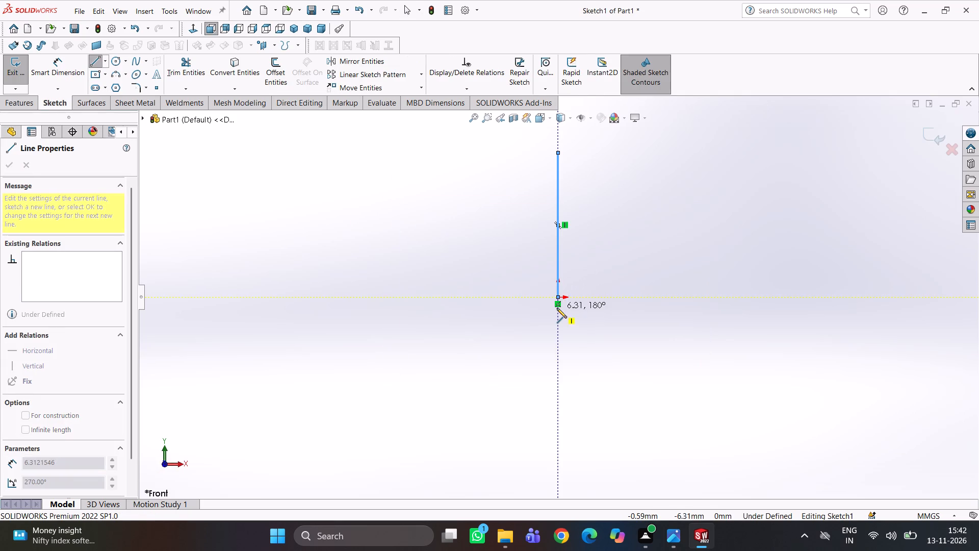
pyautogui.press('Escape')
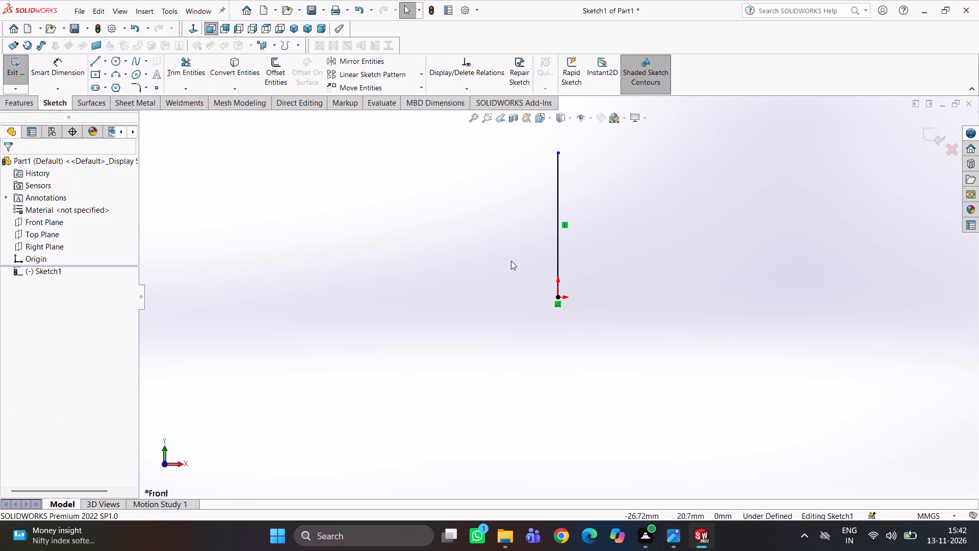
pyautogui.rightClick(558, 185)
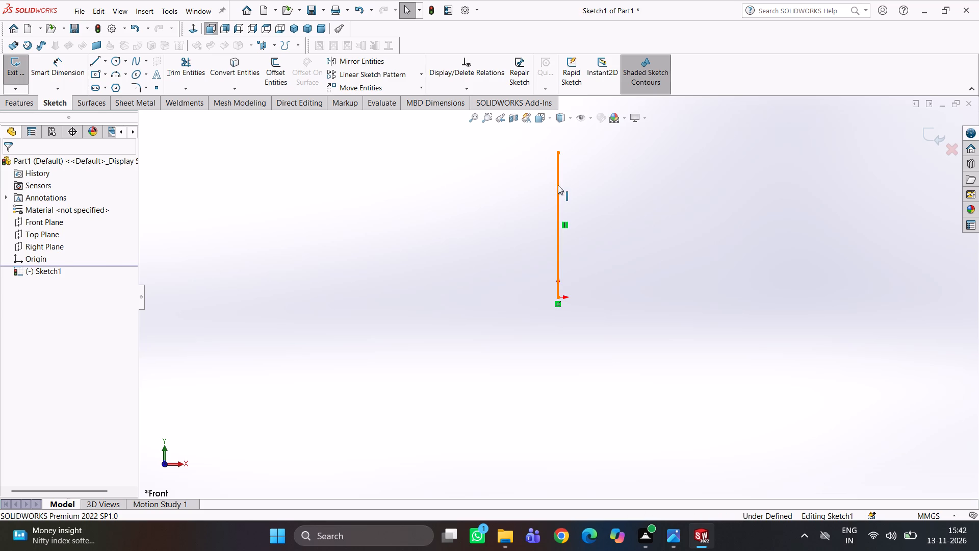
pyautogui.click(577, 167)
pyautogui.click(620, 250)
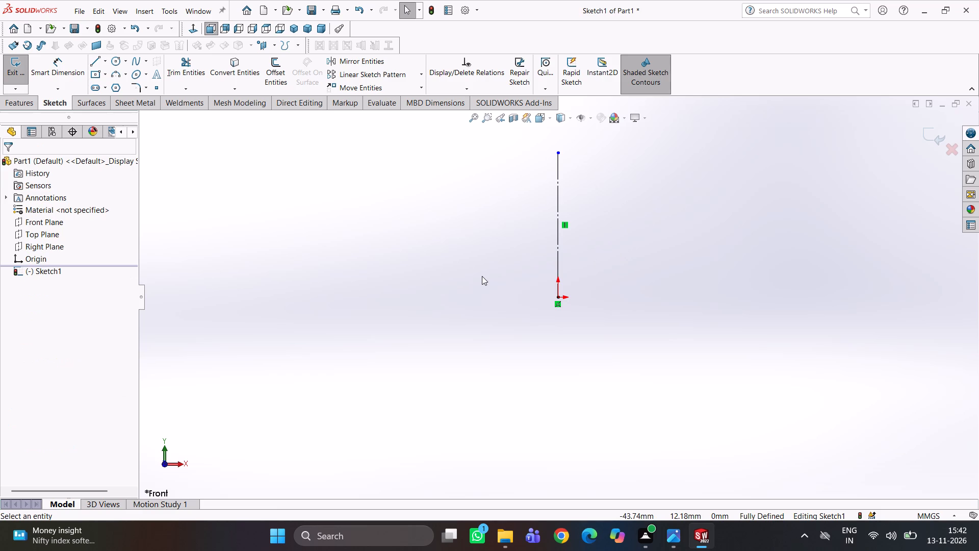
# Dimension the vertical construction line's length to 60 mm, the spool's overall height on the drawing.
pyautogui.click(675, 535)
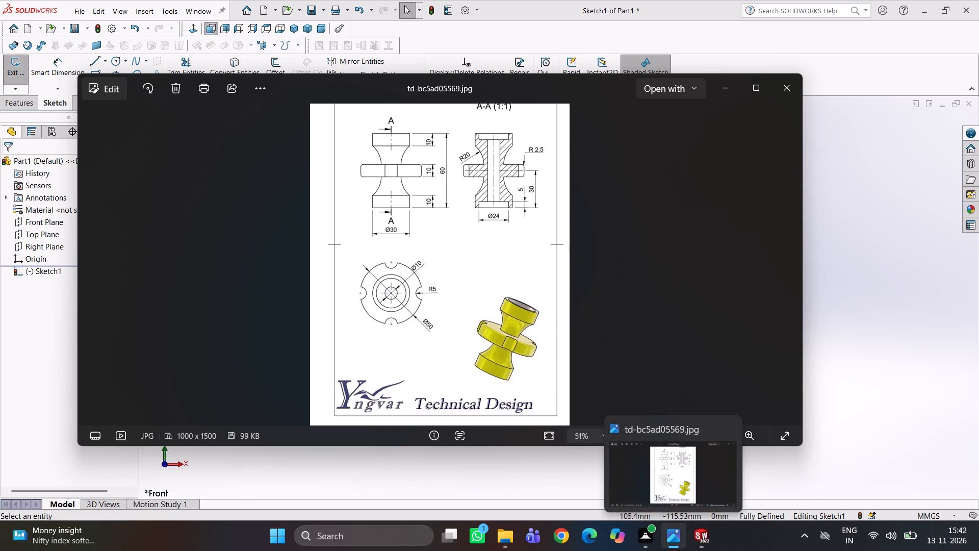
pyautogui.click(555, 475)
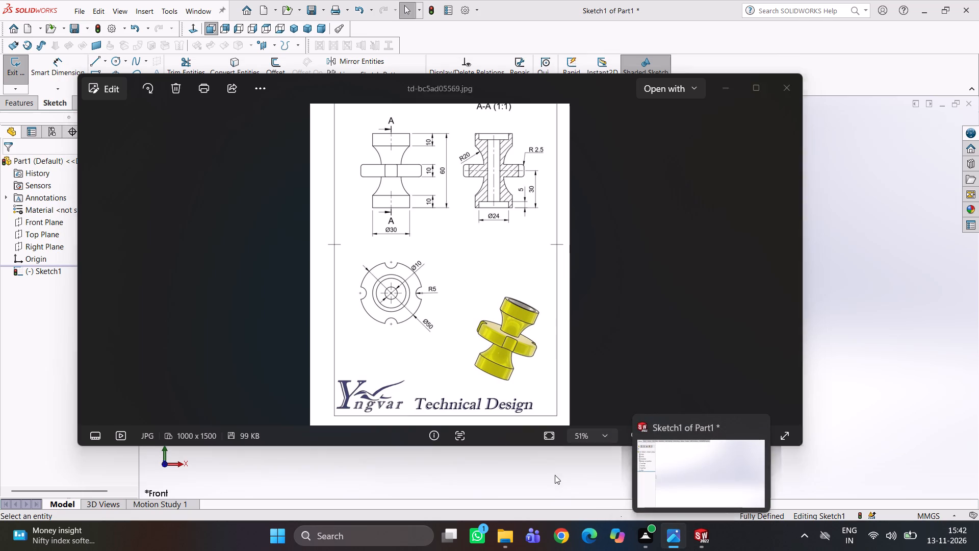
pyautogui.moveTo(431, 318); pyautogui.dragTo(368, 175, button='right')
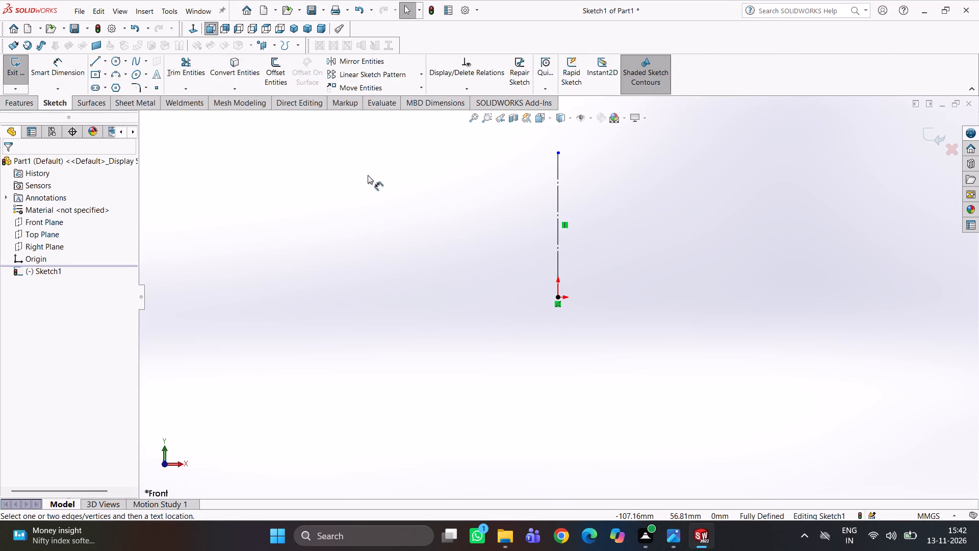
pyautogui.moveTo(368, 175); pyautogui.dragTo(367, 173, button='right')
pyautogui.click(554, 183)
pyautogui.click(559, 184)
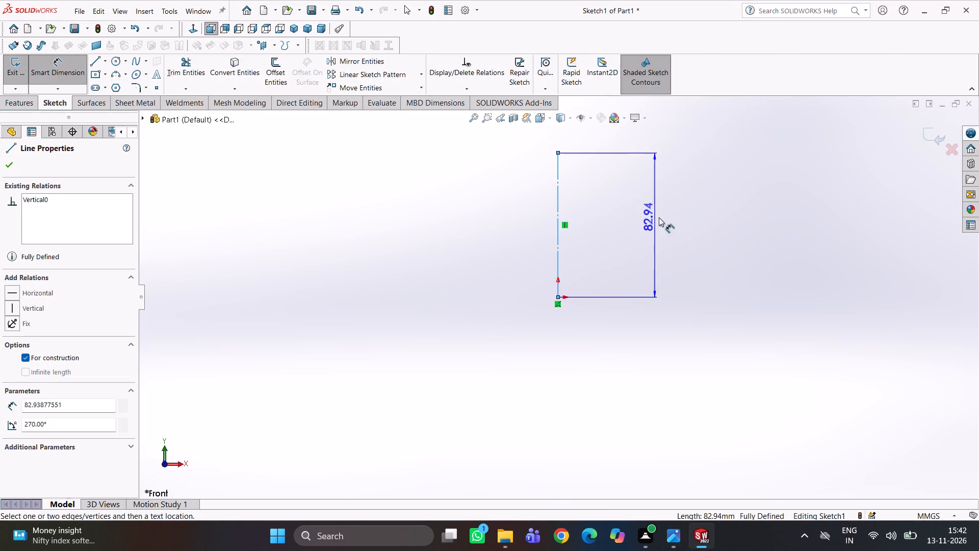
pyautogui.click(679, 218)
pyautogui.write('60')
pyautogui.press('Return')
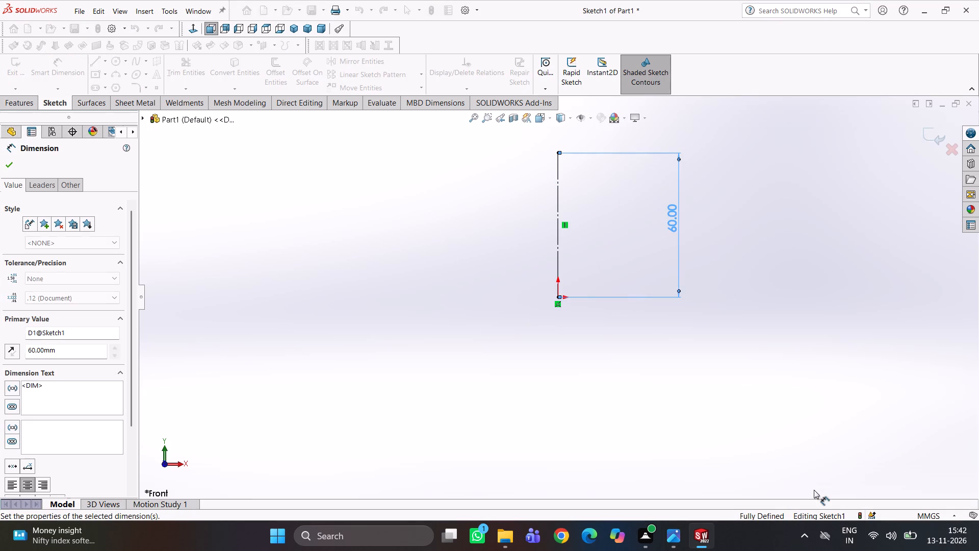
pyautogui.click(600, 261)
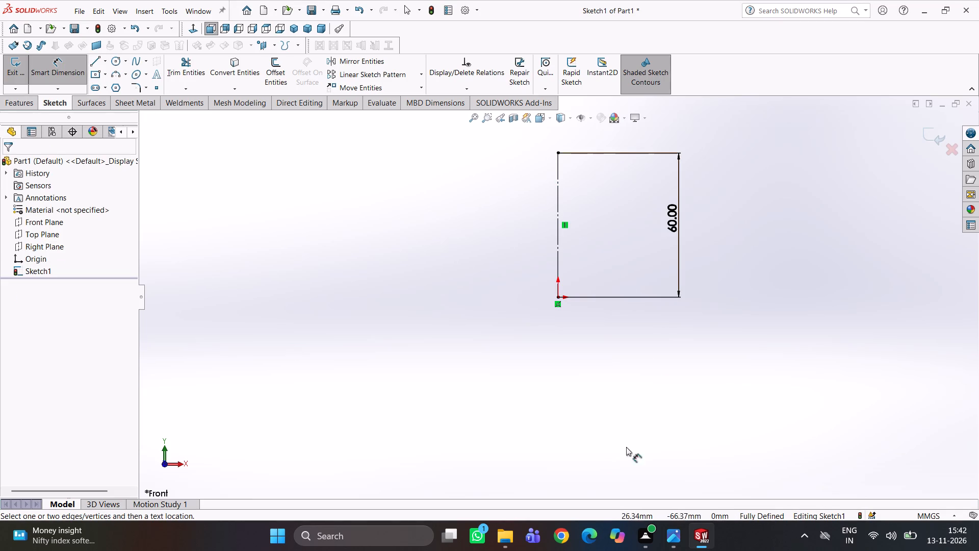
# Sketch the stepped bore outline from the origin: about 9 mm across, 5 mm up, 4 mm inward, 49 mm up, 4 mm outward, 6 mm up.
pyautogui.moveTo(655, 438); pyautogui.dragTo(453, 389, button='right')
pyautogui.scroll(-1, 579, 296)
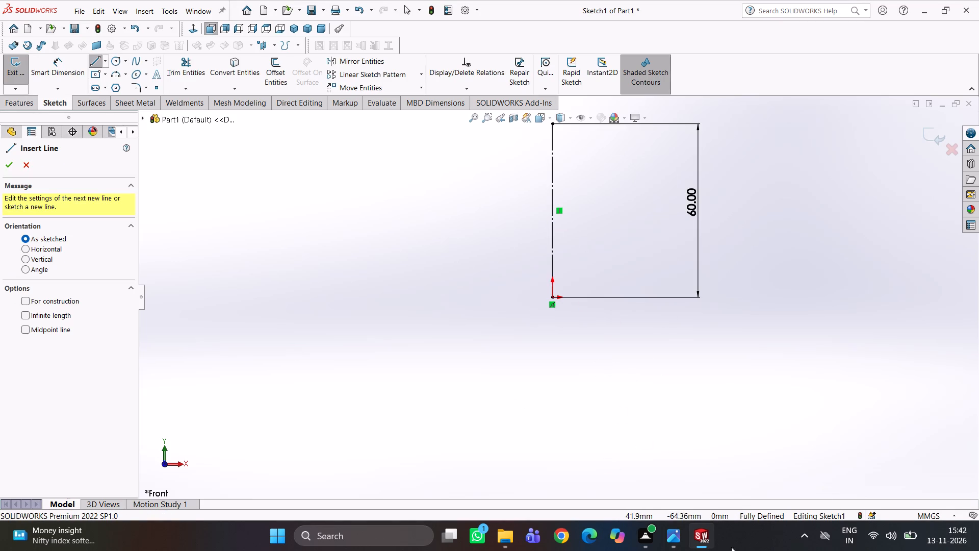
pyautogui.click(672, 544)
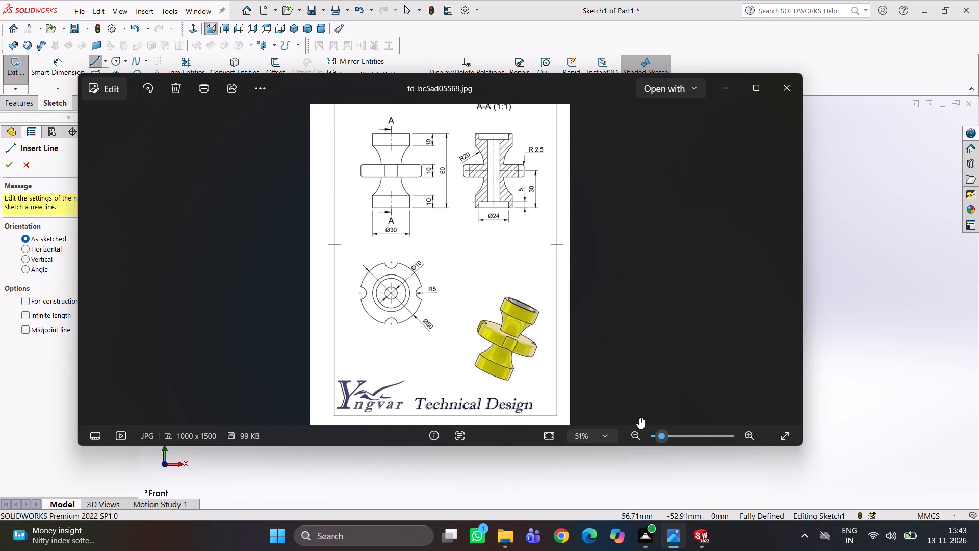
pyautogui.click(699, 529)
pyautogui.click(702, 527)
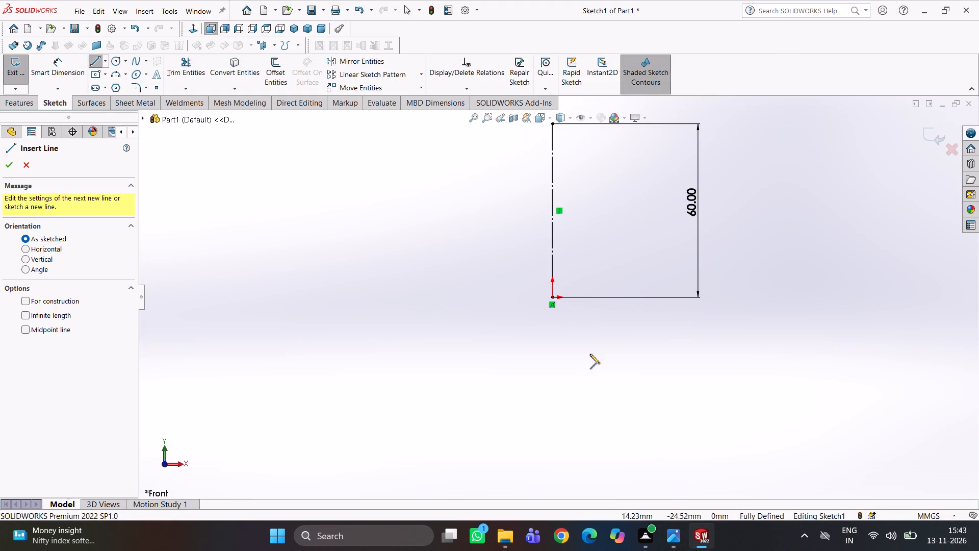
pyautogui.scroll(1, 588, 304)
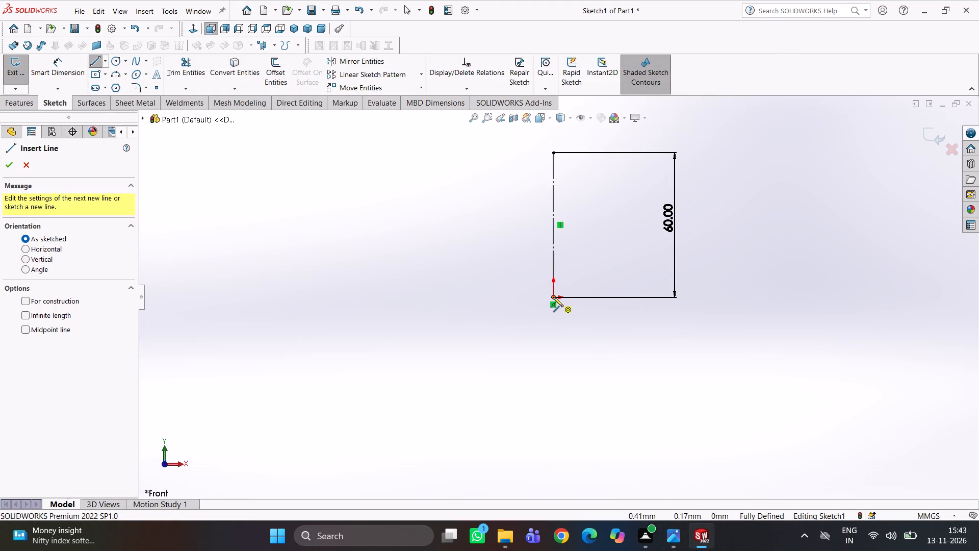
pyautogui.click(553, 297)
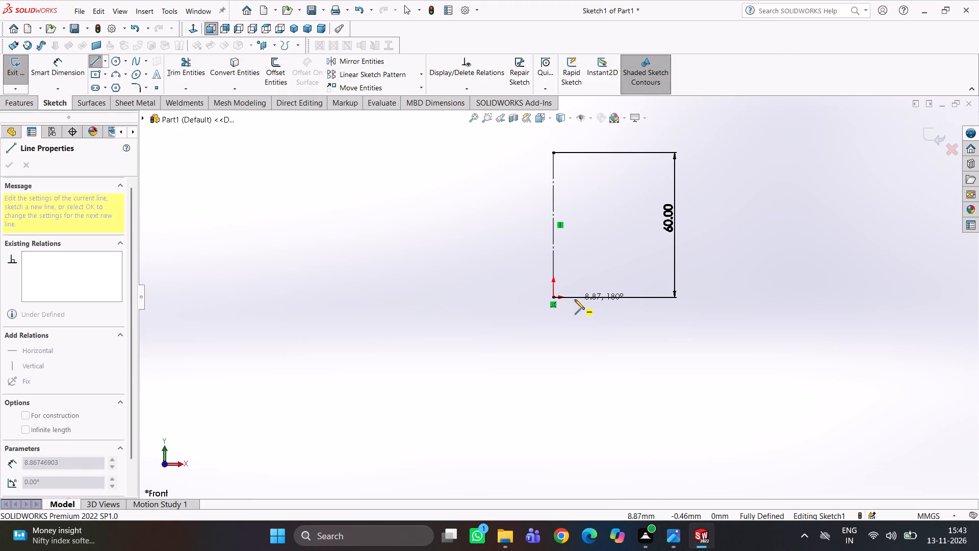
pyautogui.click(575, 299)
pyautogui.click(576, 285)
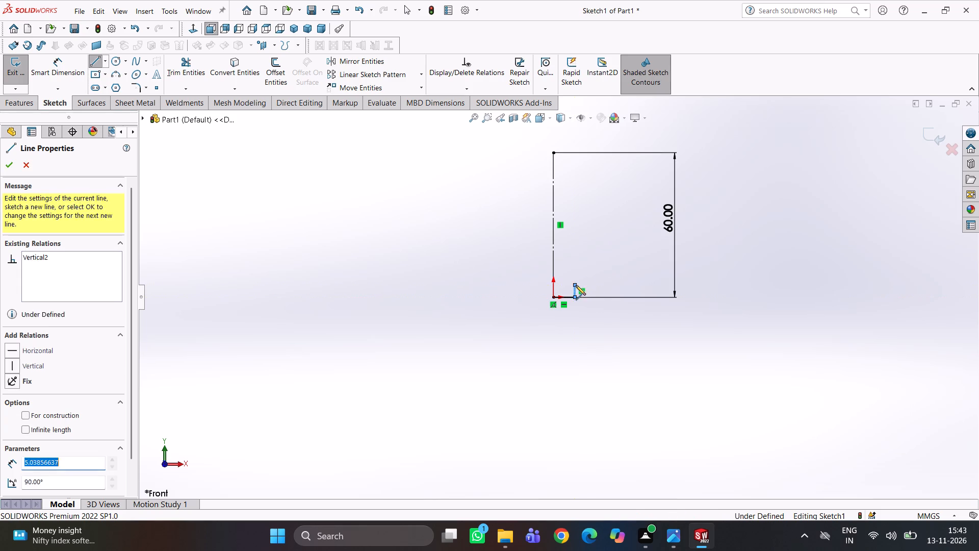
pyautogui.click(565, 284)
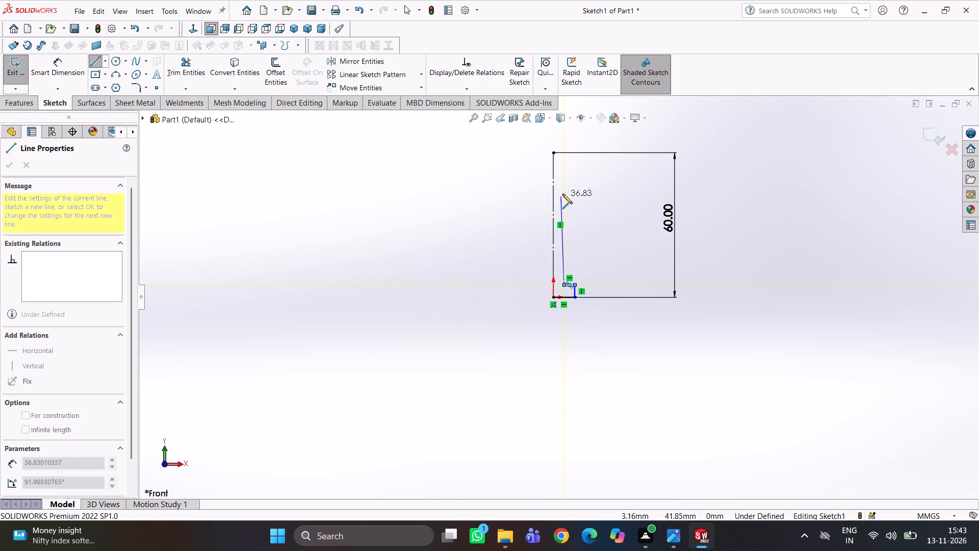
pyautogui.click(566, 167)
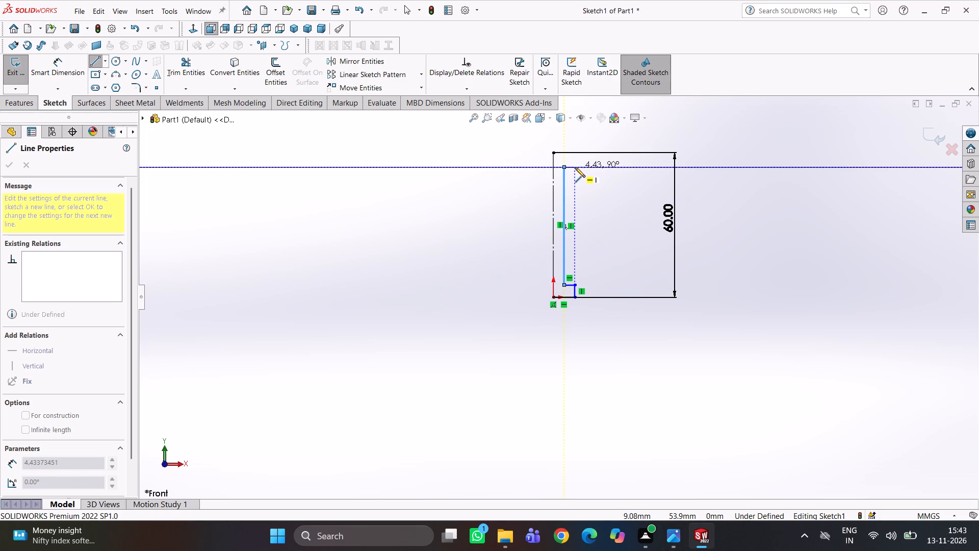
pyautogui.click(575, 167)
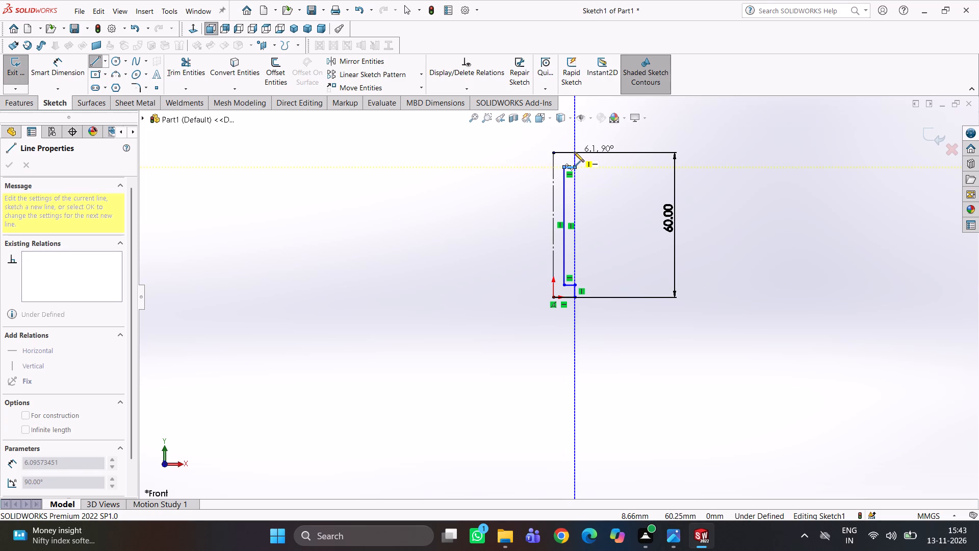
pyautogui.click(574, 152)
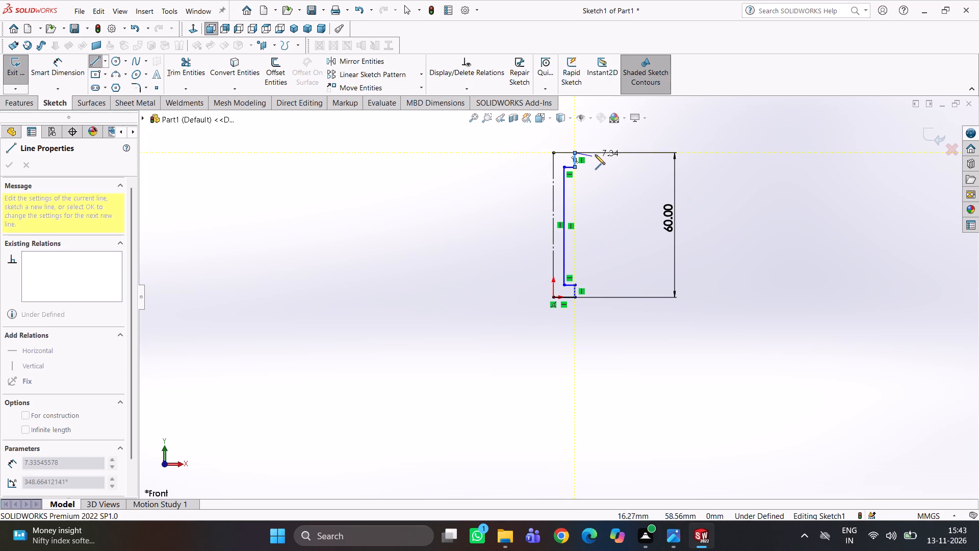
pyautogui.press('Escape')
pyautogui.press('`')
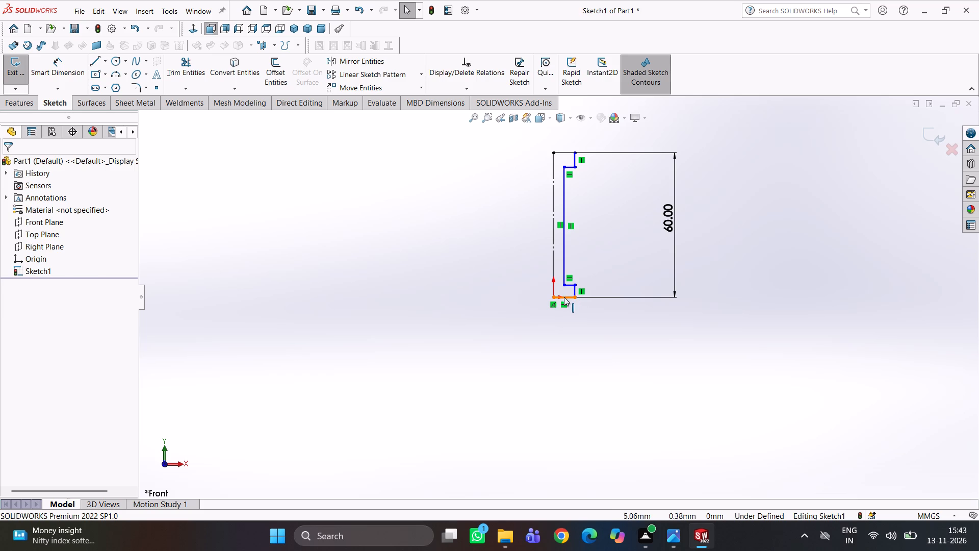
# Delete the short horizontal line running outward from the origin at the base of the bore outline.
pyautogui.click(564, 296)
pyautogui.press('Delete')
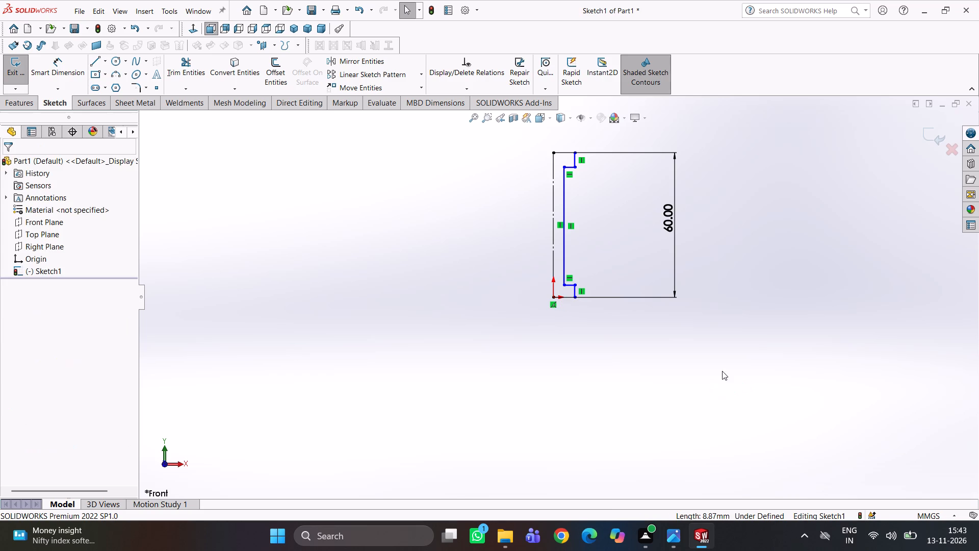
# Check the reference drawing and sketch a horizontal construction line about 86 mm long, crossing the bore outline about 28 mm above the origin.
pyautogui.moveTo(711, 363); pyautogui.dragTo(622, 364, button='right')
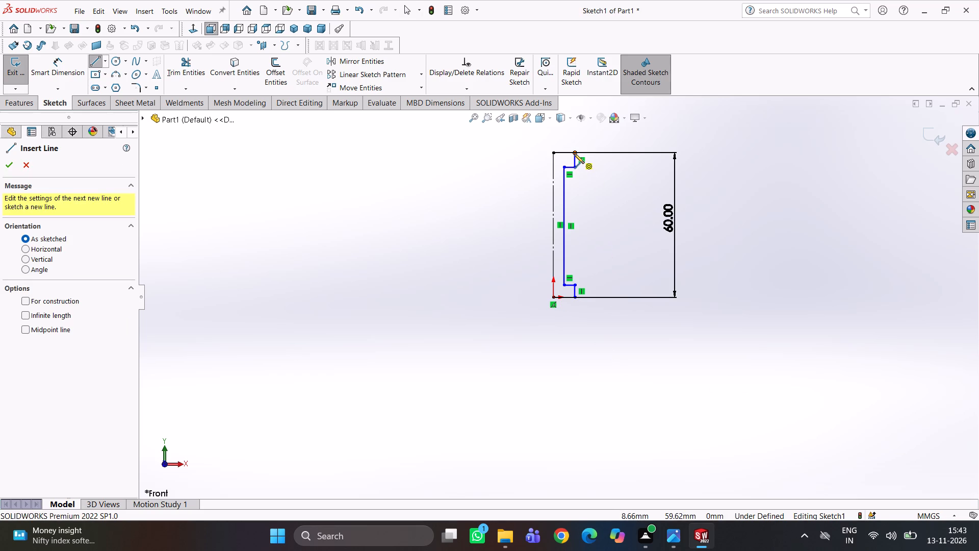
pyautogui.click(678, 529)
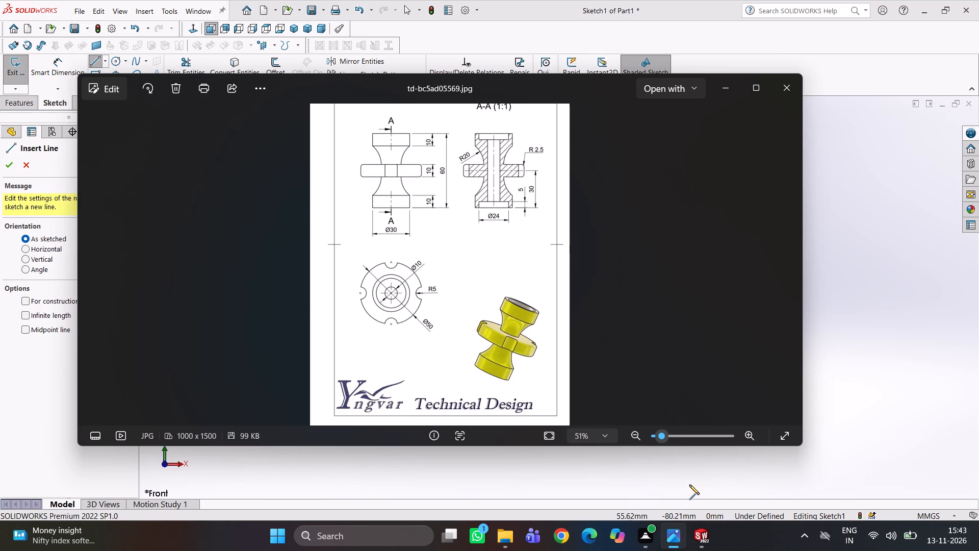
pyautogui.click(676, 534)
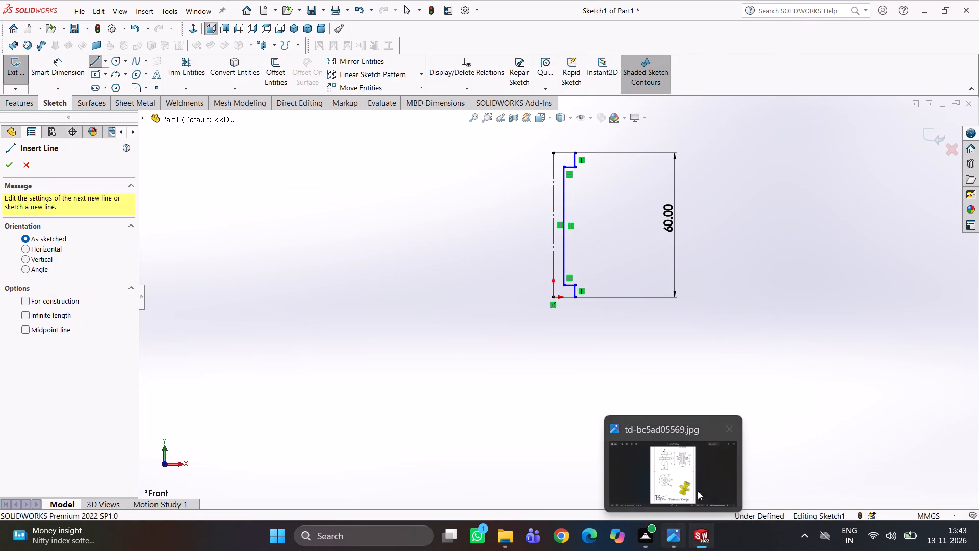
pyautogui.click(680, 539)
pyautogui.click(813, 361)
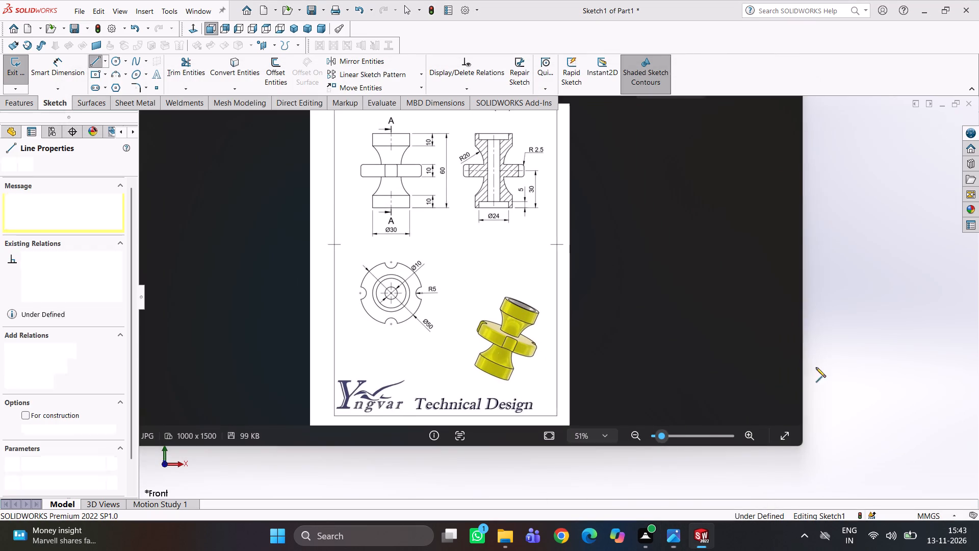
pyautogui.press('Escape')
pyautogui.moveTo(821, 327); pyautogui.dragTo(602, 341, button='right')
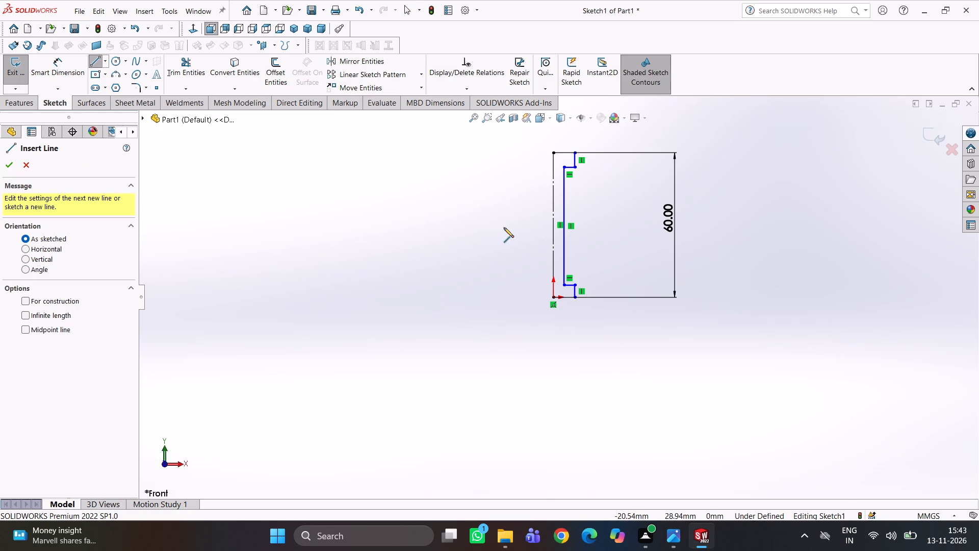
pyautogui.click(447, 230)
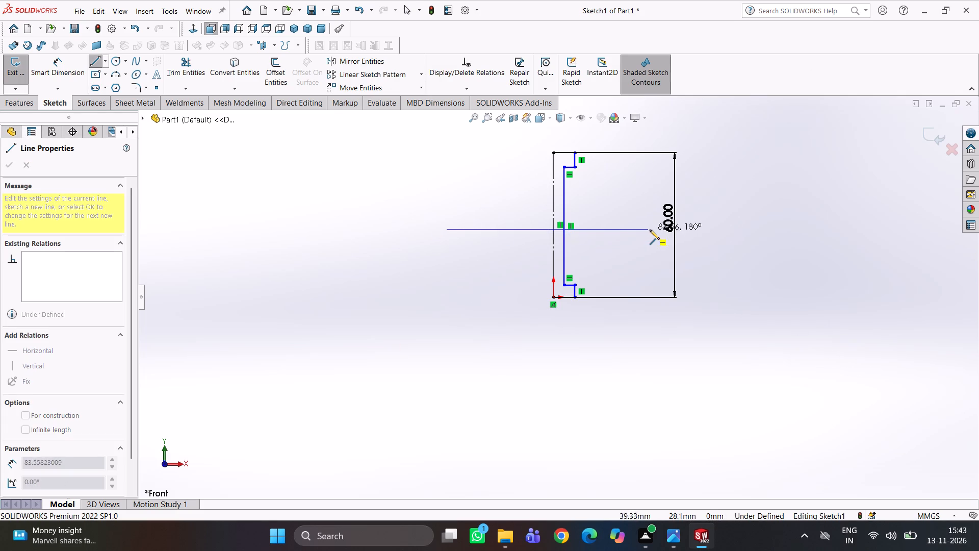
pyautogui.click(653, 230)
pyautogui.rightClick(722, 217)
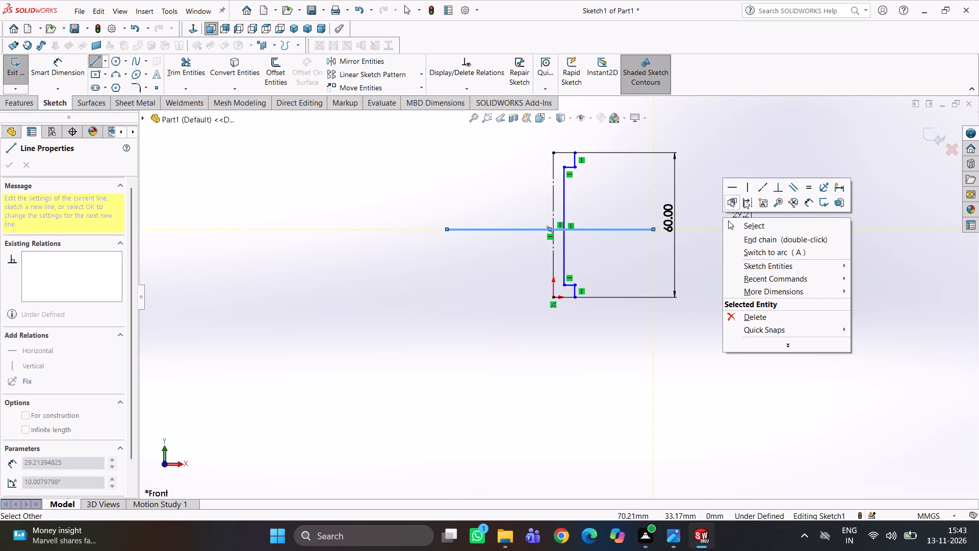
pyautogui.click(744, 199)
# Dimension the horizontal construction line's height above the origin to 30 mm.
pyautogui.moveTo(752, 423); pyautogui.dragTo(736, 271, button='right')
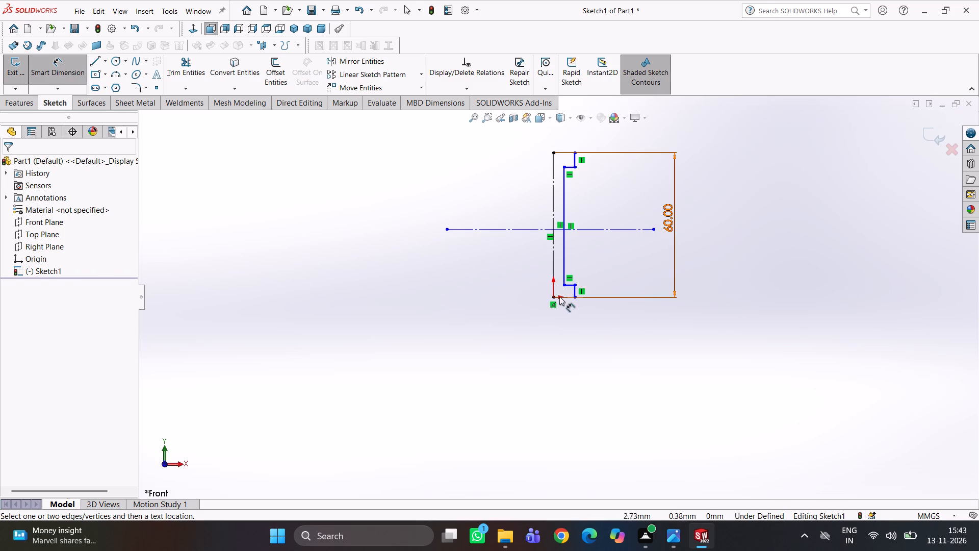
pyautogui.click(553, 296)
pyautogui.moveTo(605, 229); pyautogui.dragTo(610, 230)
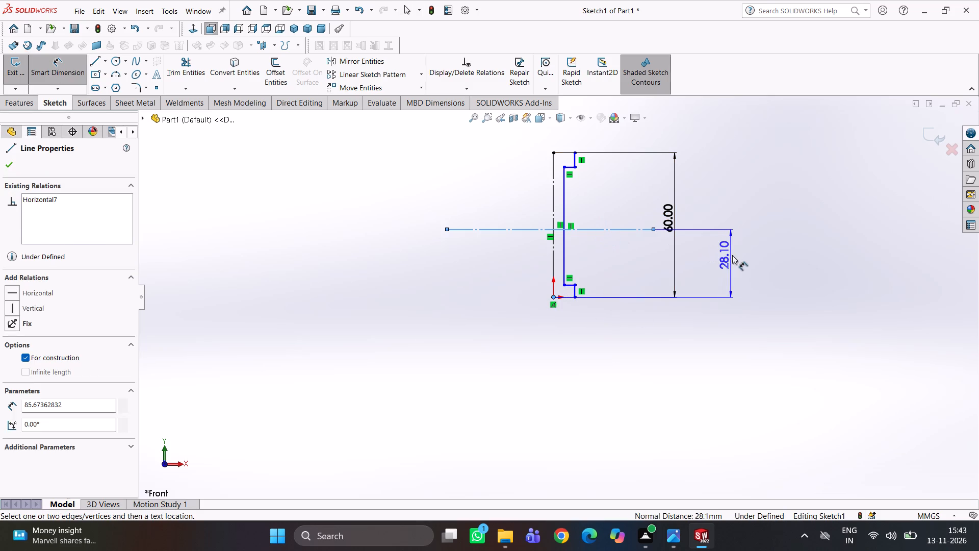
pyautogui.click(732, 255)
pyautogui.write('30')
pyautogui.press('Return')
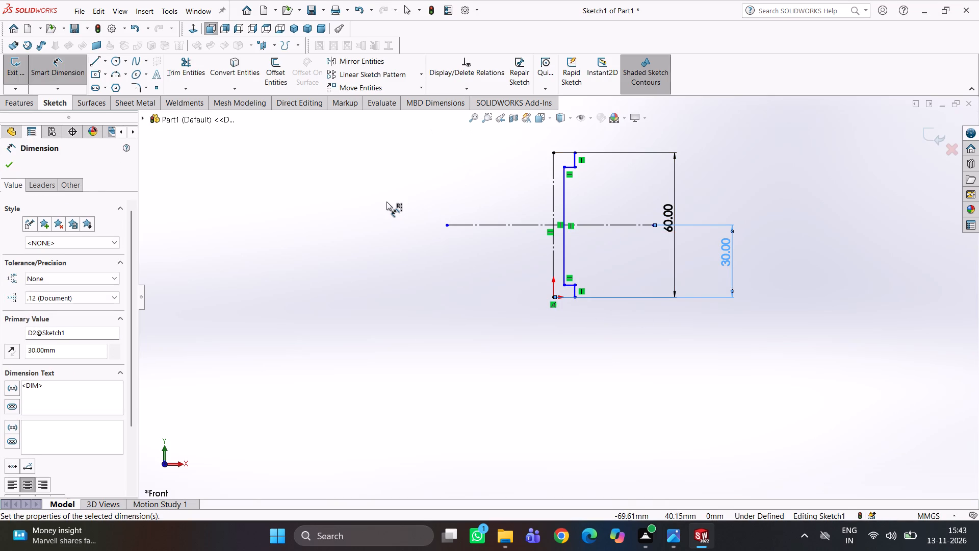
pyautogui.press('Escape')
# Sketch the upper flange outline from the bore outline's top end: about 4 mm outward, then 16 mm down, consulting the reference drawing.
pyautogui.moveTo(417, 180); pyautogui.dragTo(307, 179, button='right')
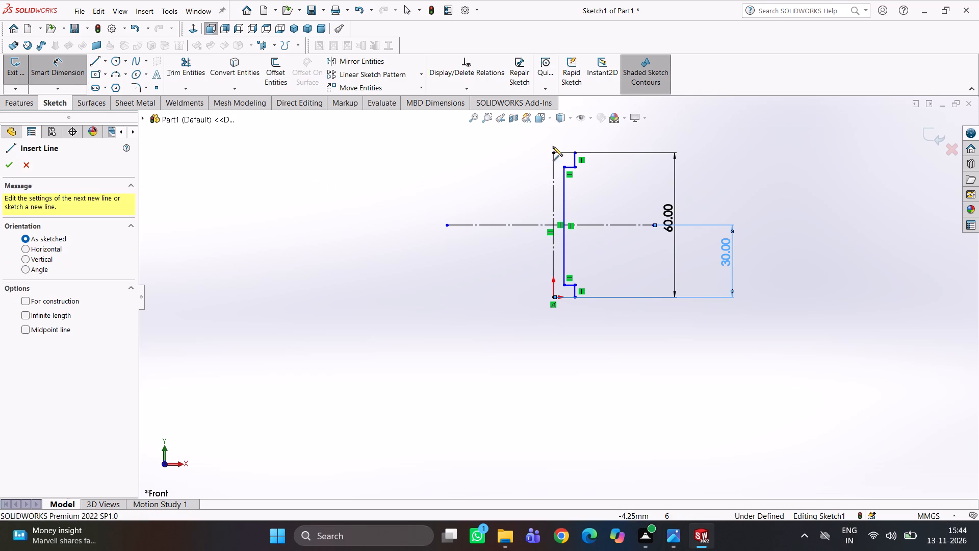
pyautogui.scroll(-1, 569, 151)
pyautogui.click(574, 159)
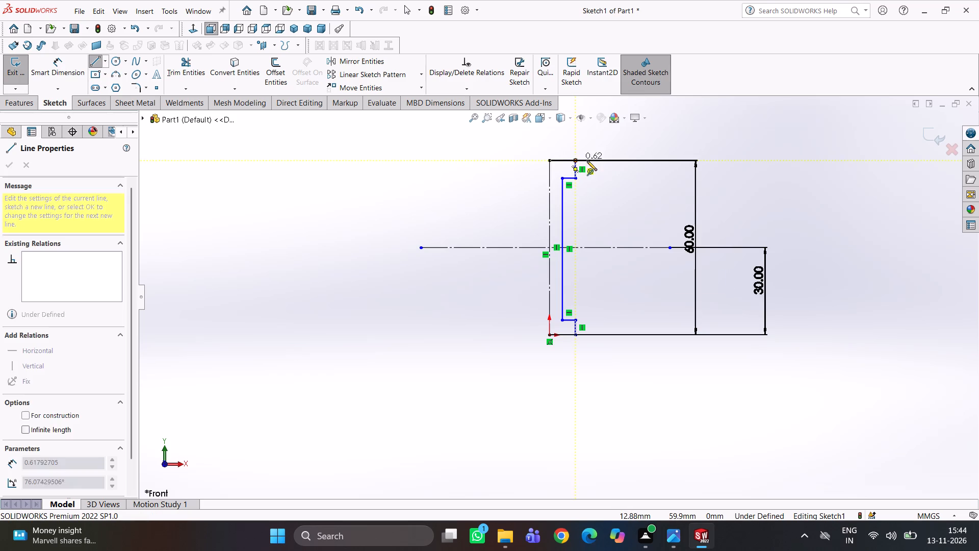
pyautogui.click(586, 160)
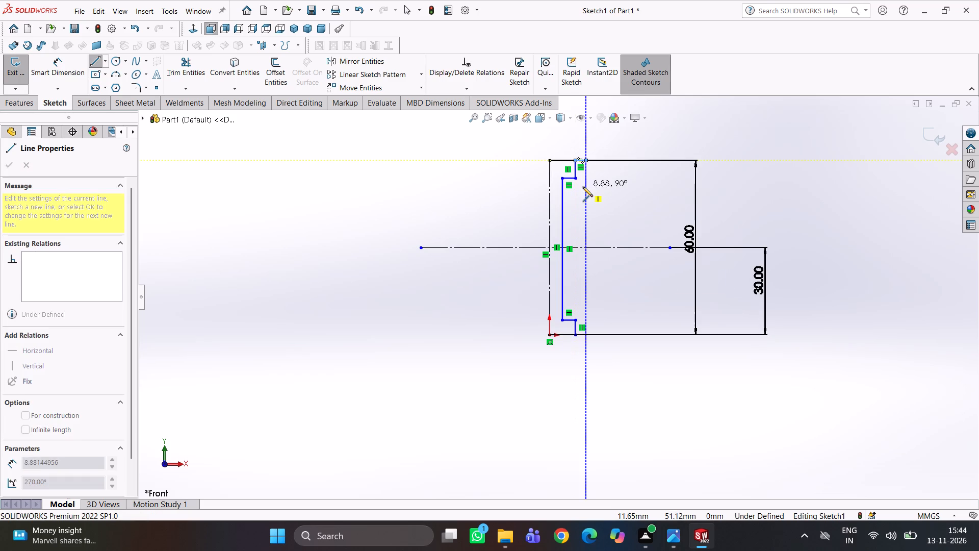
pyautogui.click(695, 530)
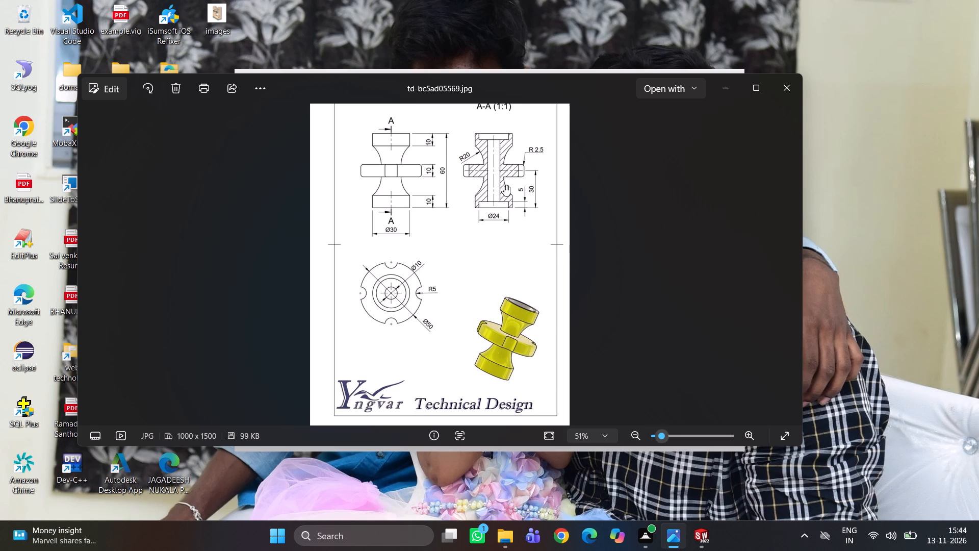
pyautogui.click(708, 535)
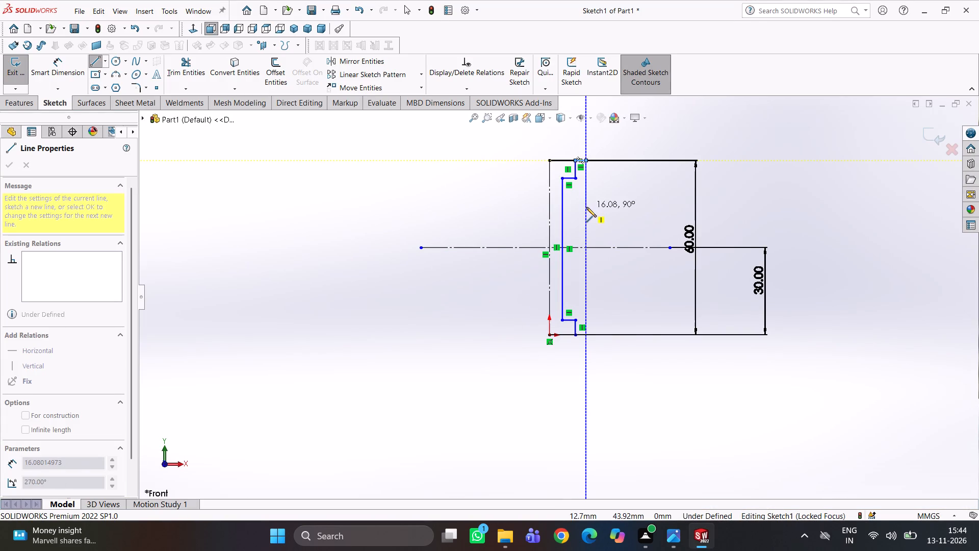
pyautogui.click(586, 207)
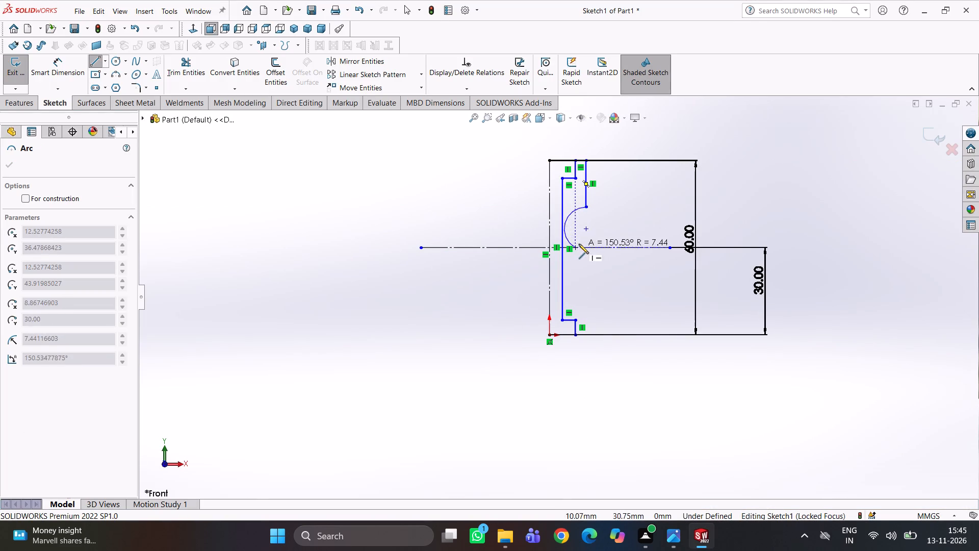
pyautogui.press('Escape')
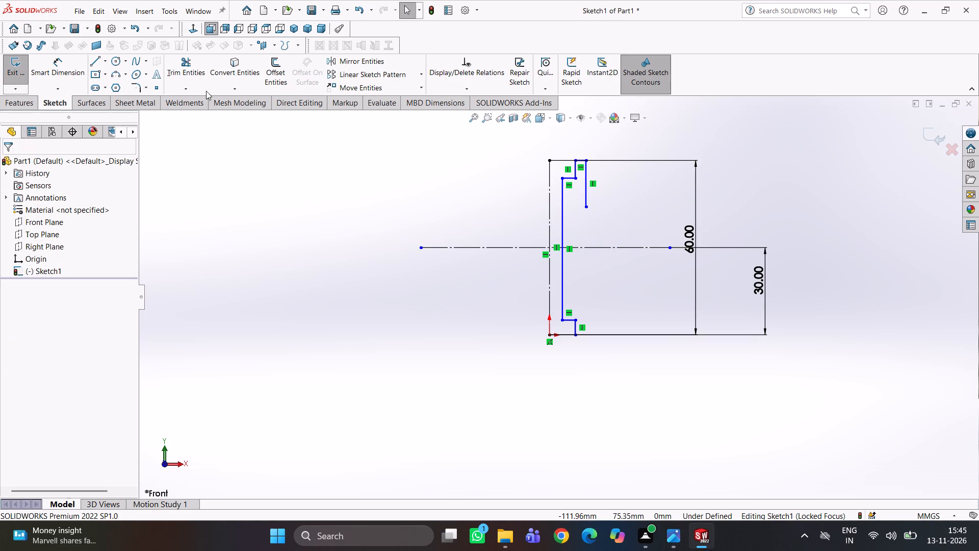
# Sketch a three-point arc of about 8 mm radius, bulging inward, from the flange line's lower end to the horizontal construction line.
pyautogui.click(118, 78)
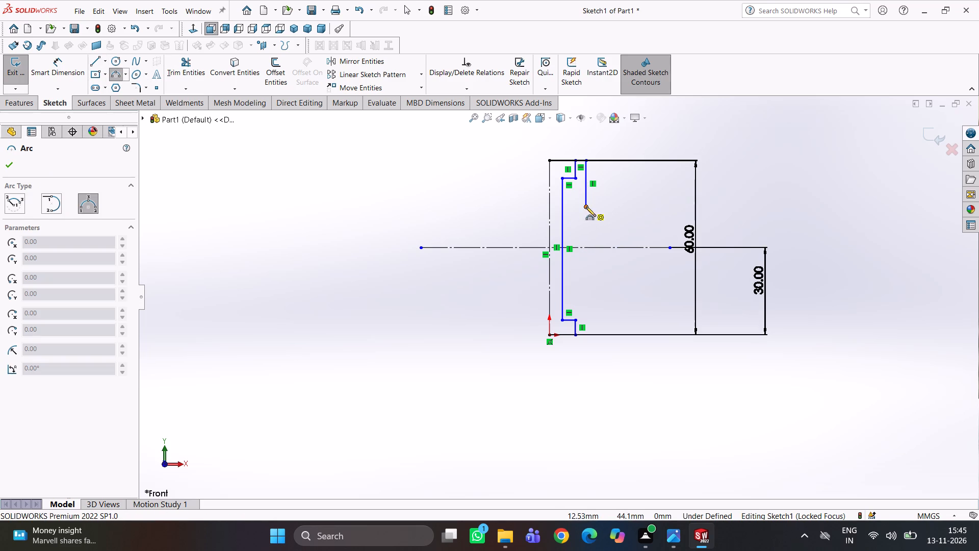
pyautogui.click(586, 207)
pyautogui.click(580, 248)
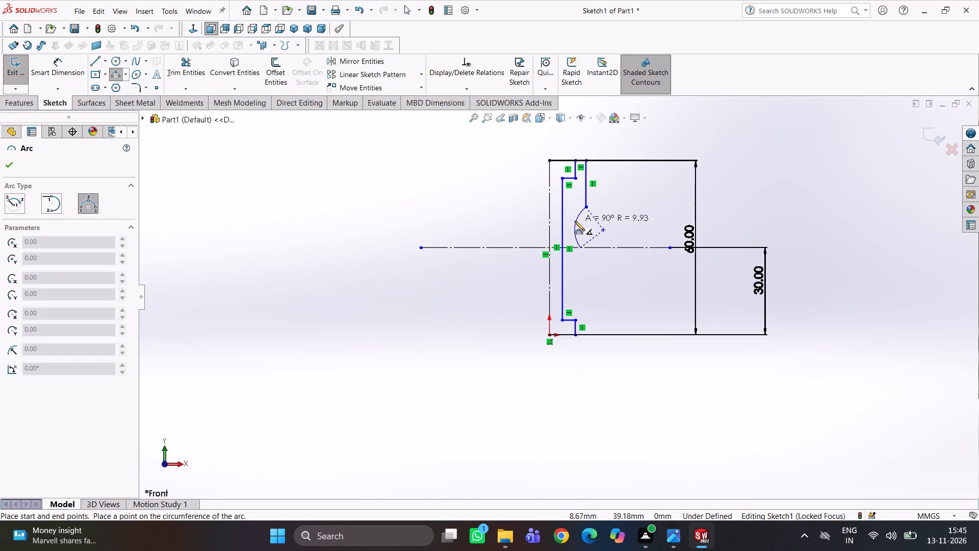
pyautogui.click(573, 220)
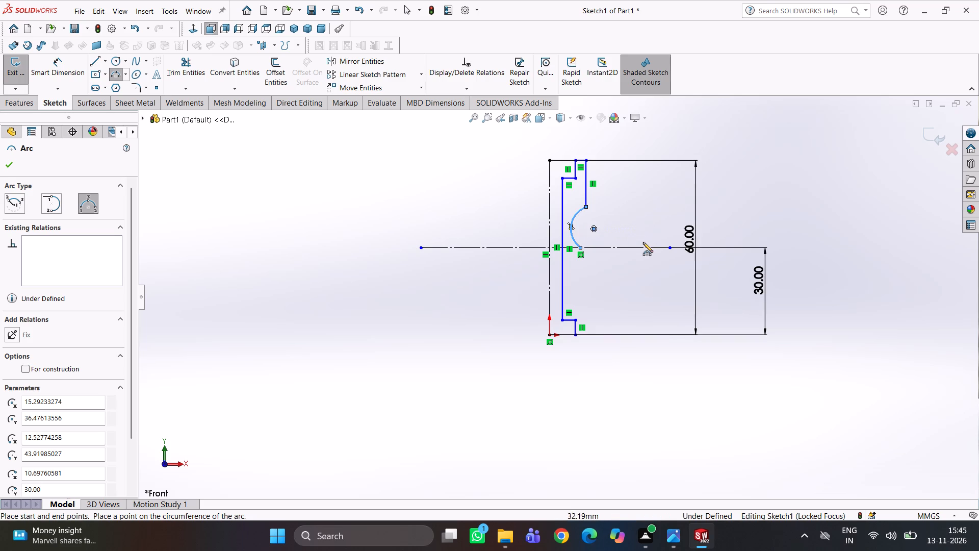
pyautogui.press('Escape')
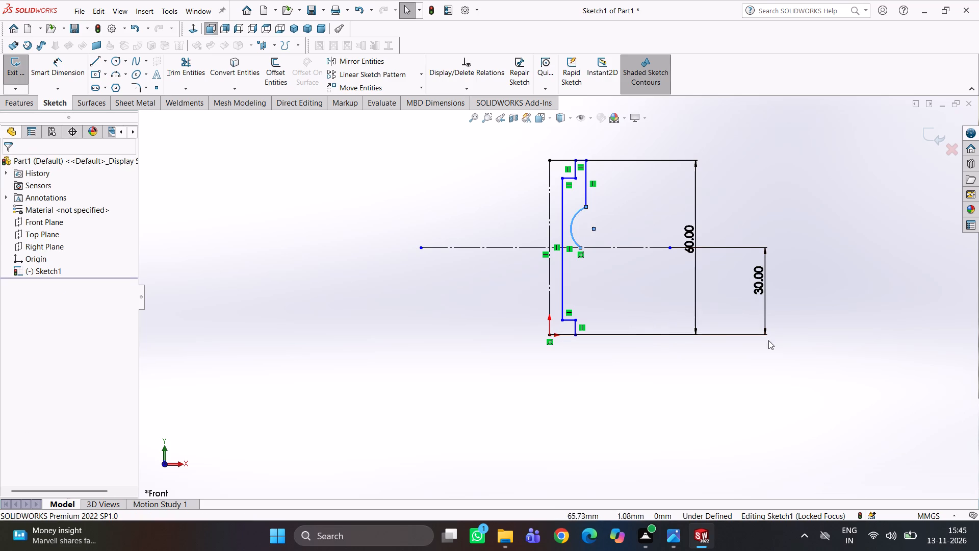
# Check the drawing, delete the relation tying the arc to the horizontal construction line, and move the arc's lower end about 6 mm above it.
pyautogui.click(675, 530)
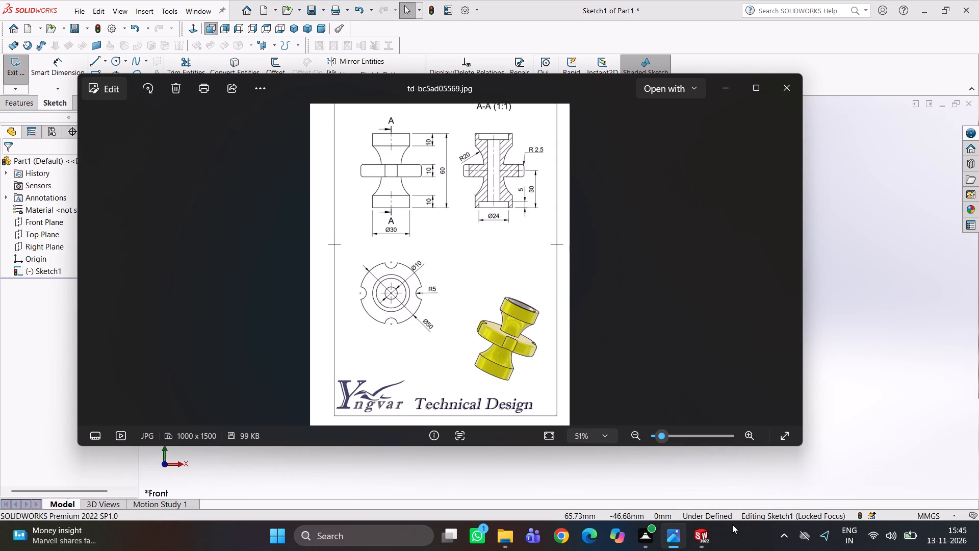
pyautogui.click(702, 537)
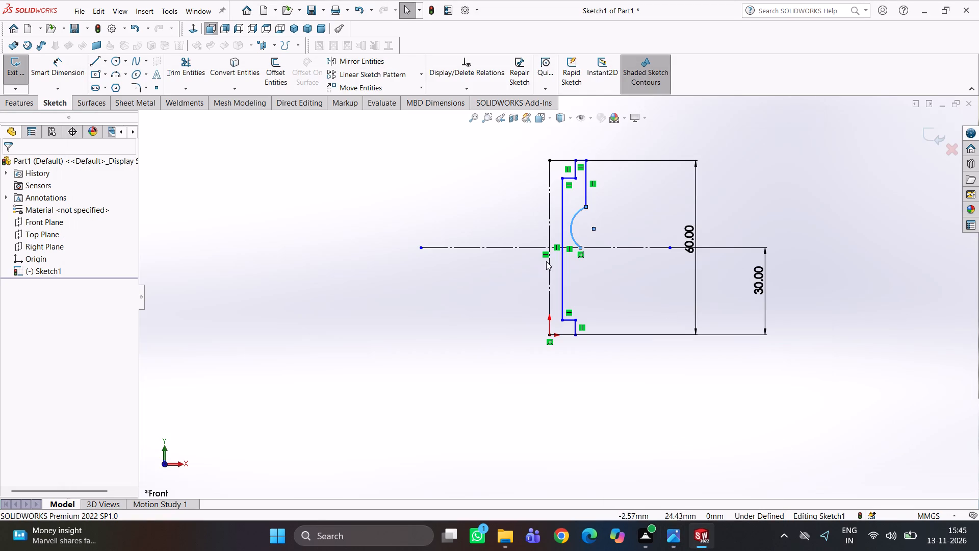
pyautogui.click(580, 255)
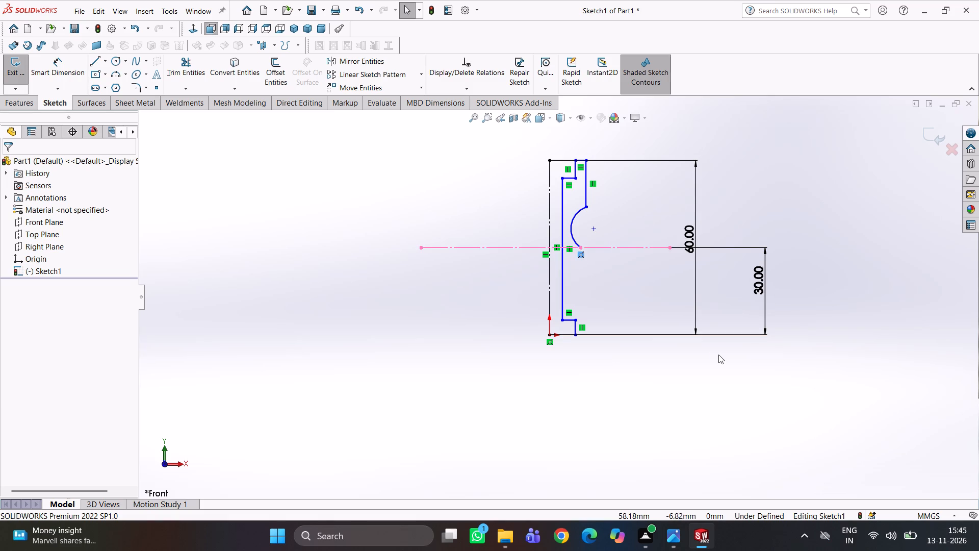
pyautogui.press('Delete')
pyautogui.click(627, 284)
pyautogui.scroll(-3, 595, 257)
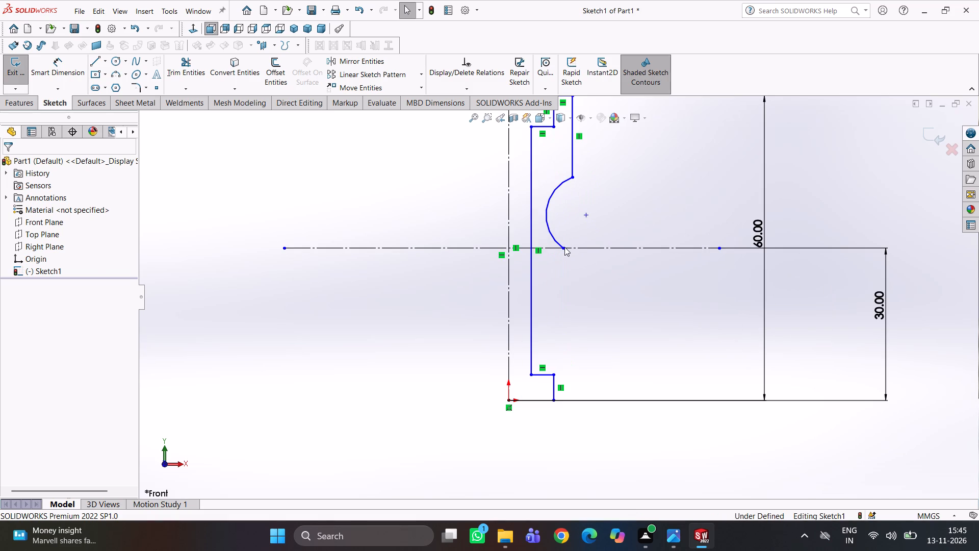
pyautogui.moveTo(562, 247); pyautogui.dragTo(548, 217)
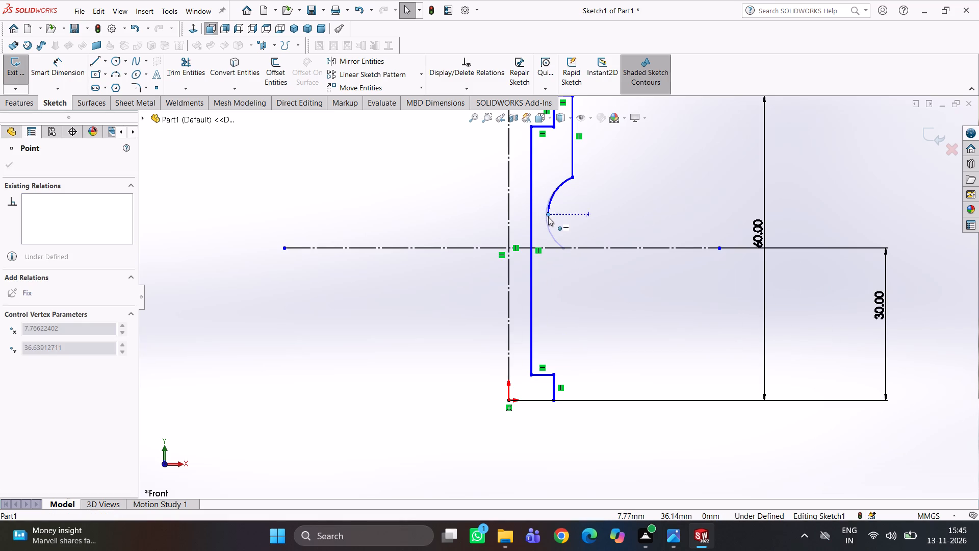
pyautogui.moveTo(548, 217); pyautogui.dragTo(545, 219)
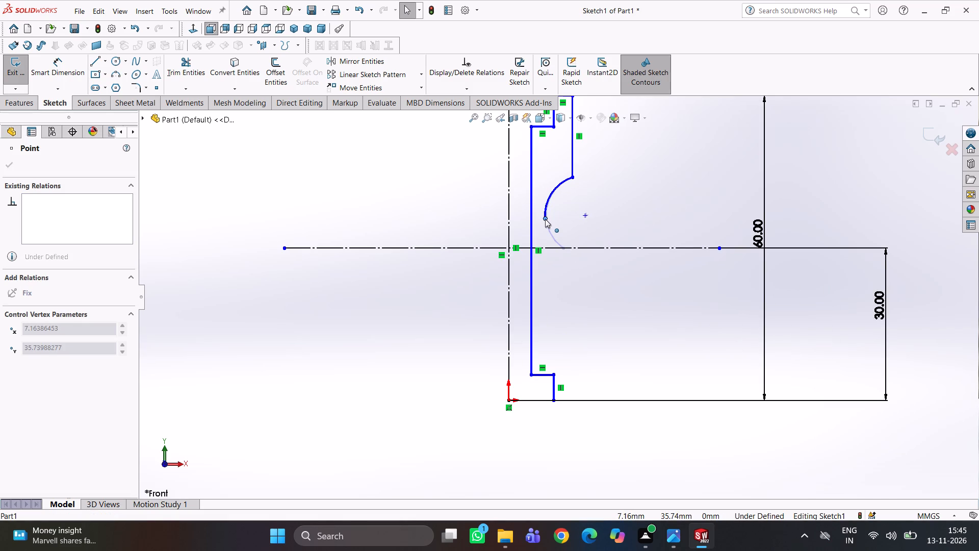
pyautogui.moveTo(545, 219); pyautogui.dragTo(546, 216)
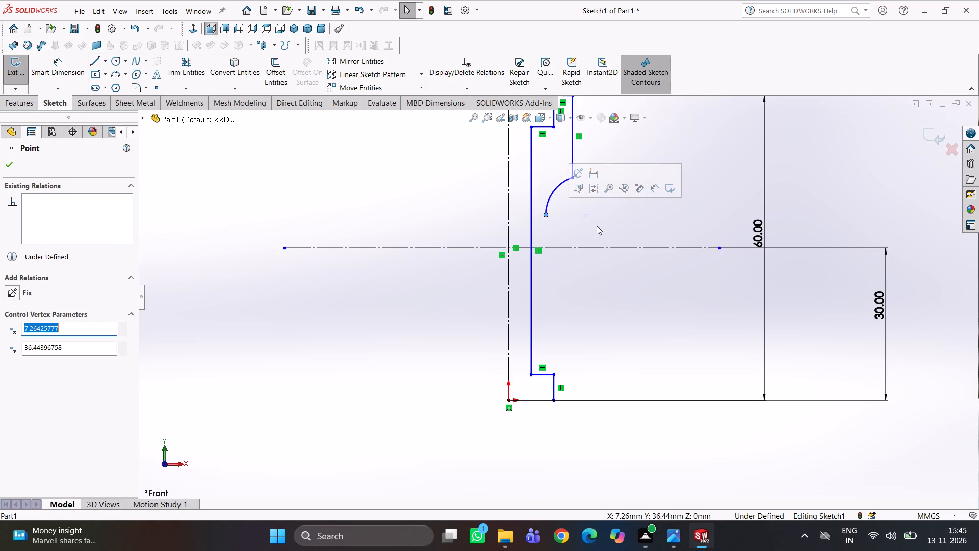
pyautogui.click(597, 226)
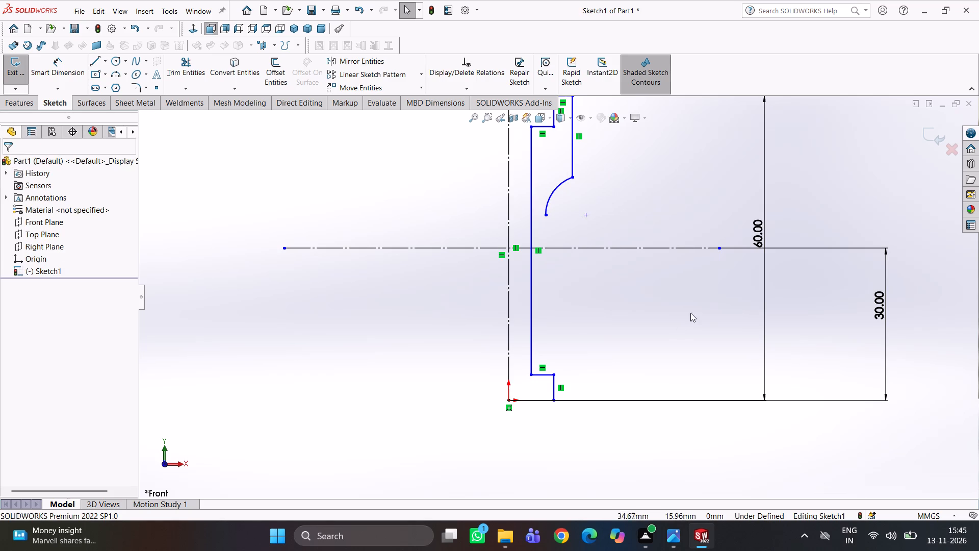
# Sketch the middle flange outline from the arc's lower end, about 19 mm outward and 6 mm down to the horizontal construction line; check the drawing.
pyautogui.moveTo(689, 309); pyautogui.dragTo(608, 304, button='right')
pyautogui.click(547, 215)
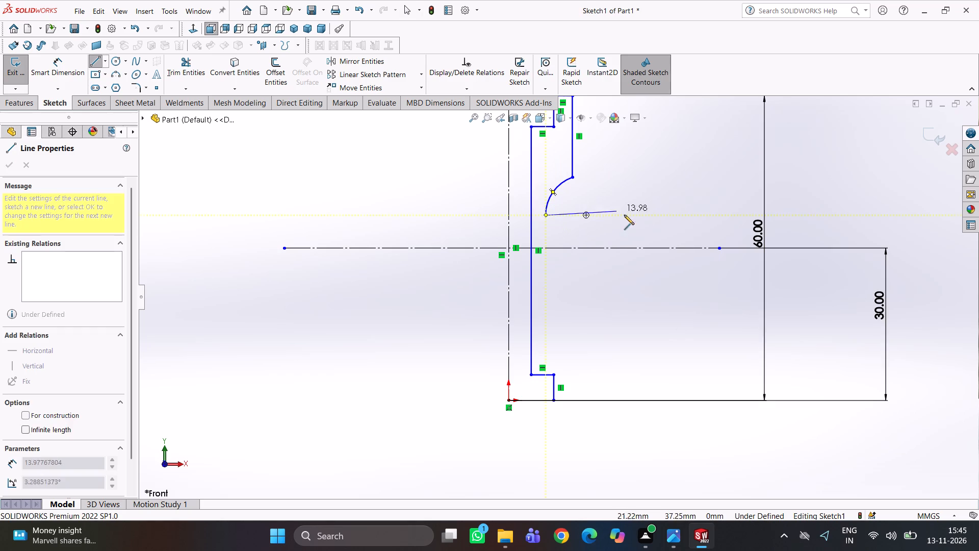
pyautogui.click(640, 216)
pyautogui.click(640, 248)
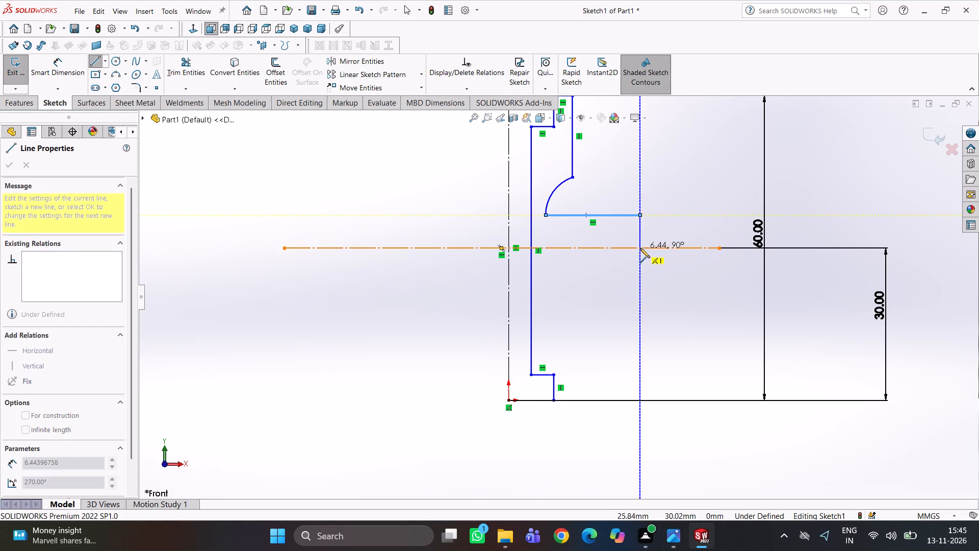
pyautogui.press('Escape')
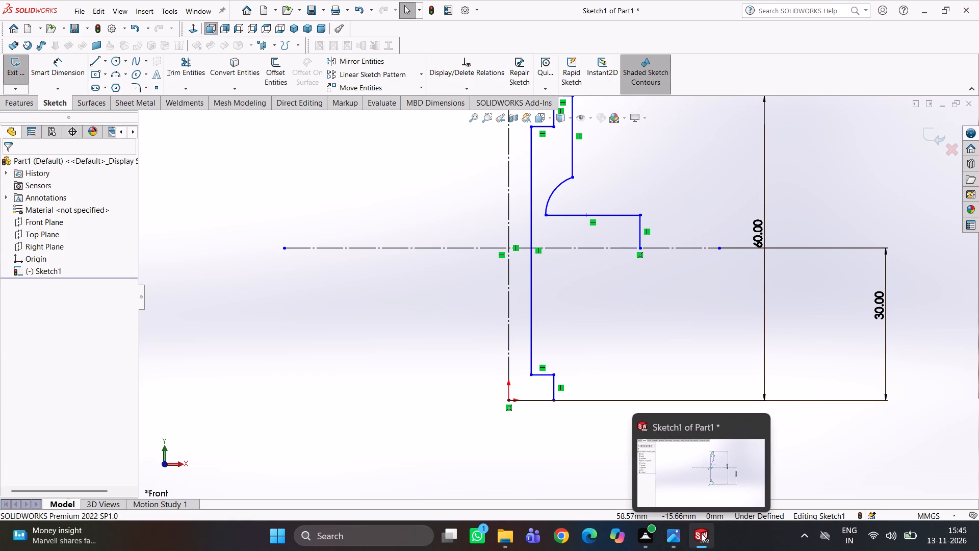
pyautogui.click(673, 535)
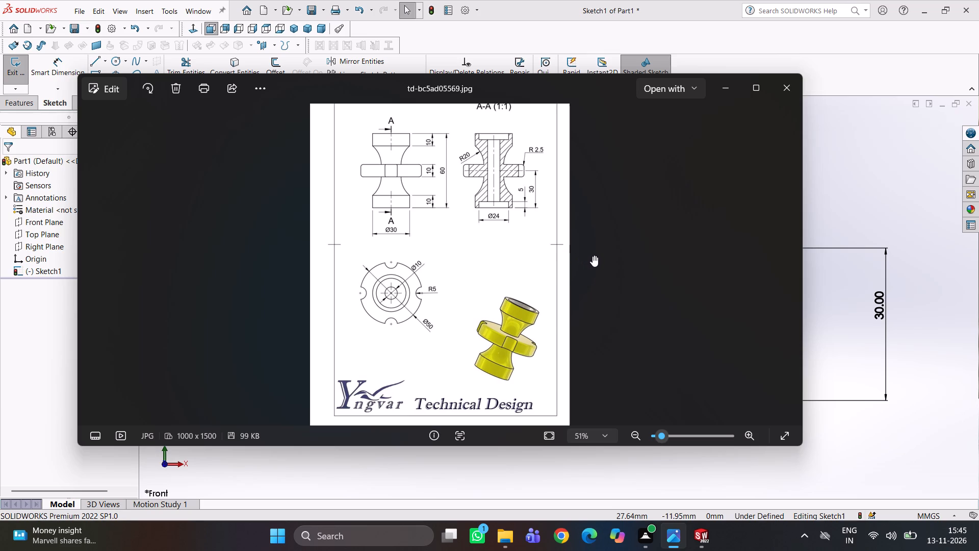
pyautogui.click(837, 189)
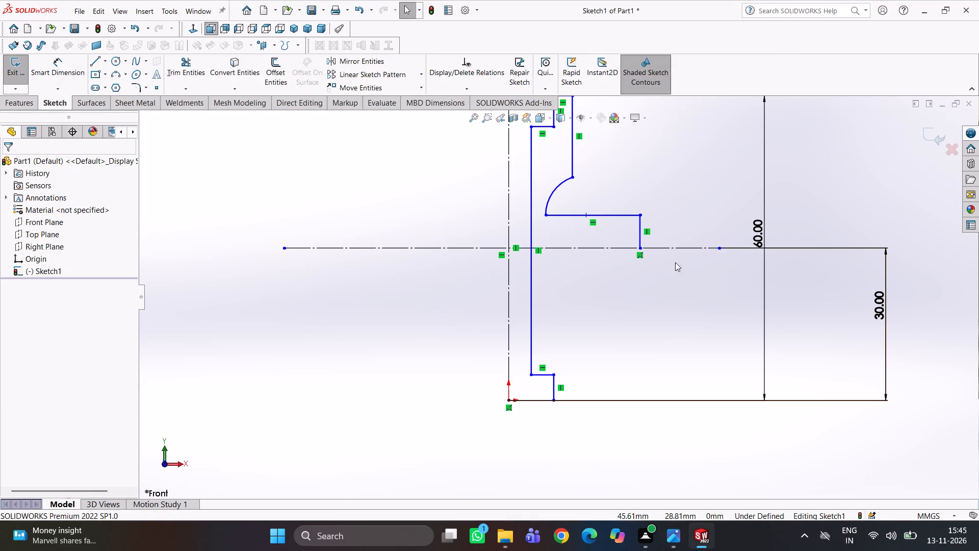
# Dimension the concave arc between the upper and middle flanges with a 20 mm radius.
pyautogui.moveTo(705, 177); pyautogui.dragTo(714, 128, button='right')
pyautogui.click(556, 189)
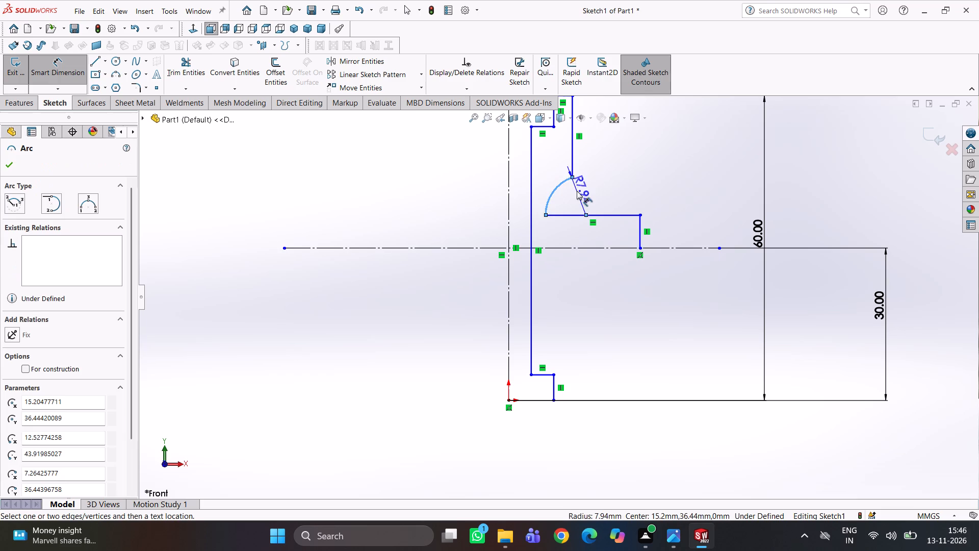
pyautogui.click(562, 195)
pyautogui.write('20')
pyautogui.press('Return')
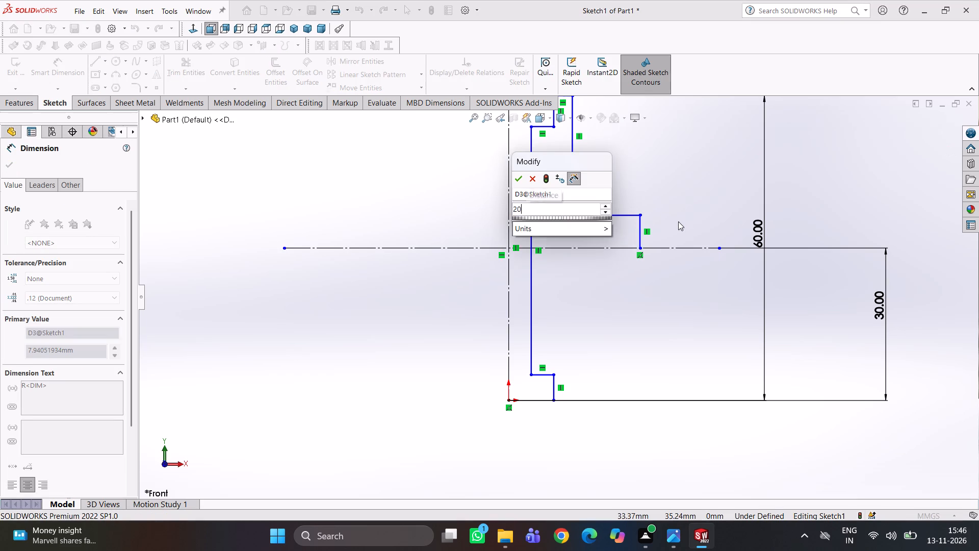
pyautogui.press('Escape')
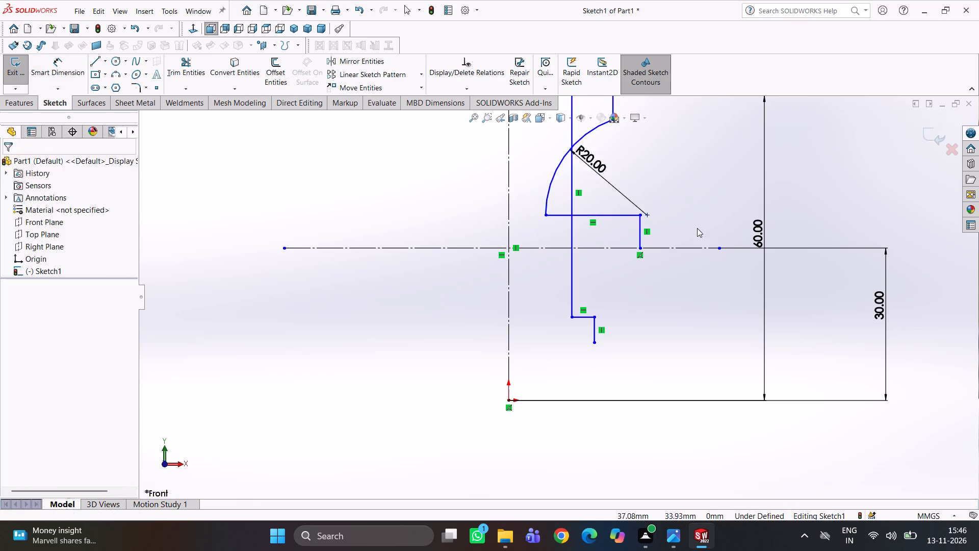
# Move the arc's lower end to about 15 mm from the vertical centreline and 39 mm above the origin, and reposition its radius dimension.
pyautogui.scroll(3, 648, 239)
pyautogui.click(548, 246)
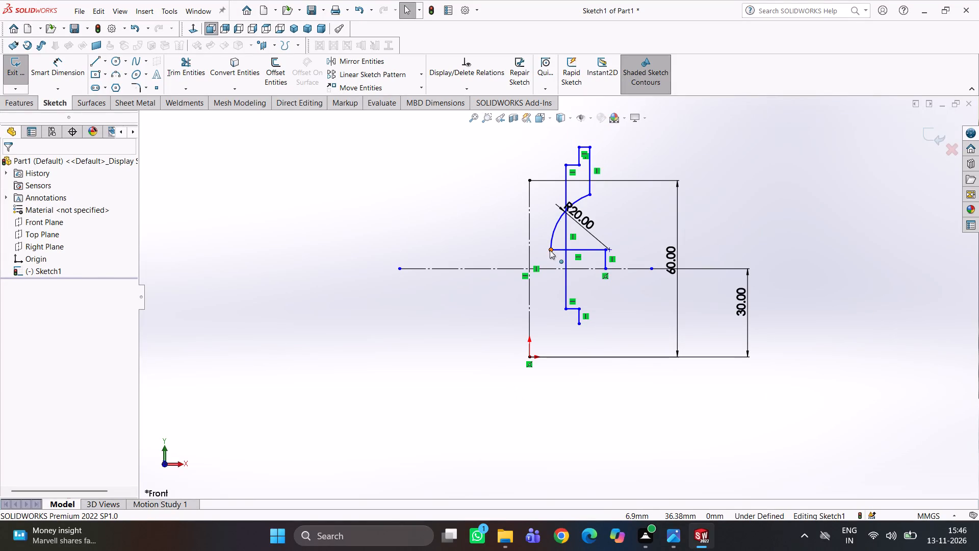
pyautogui.moveTo(550, 250); pyautogui.dragTo(574, 241)
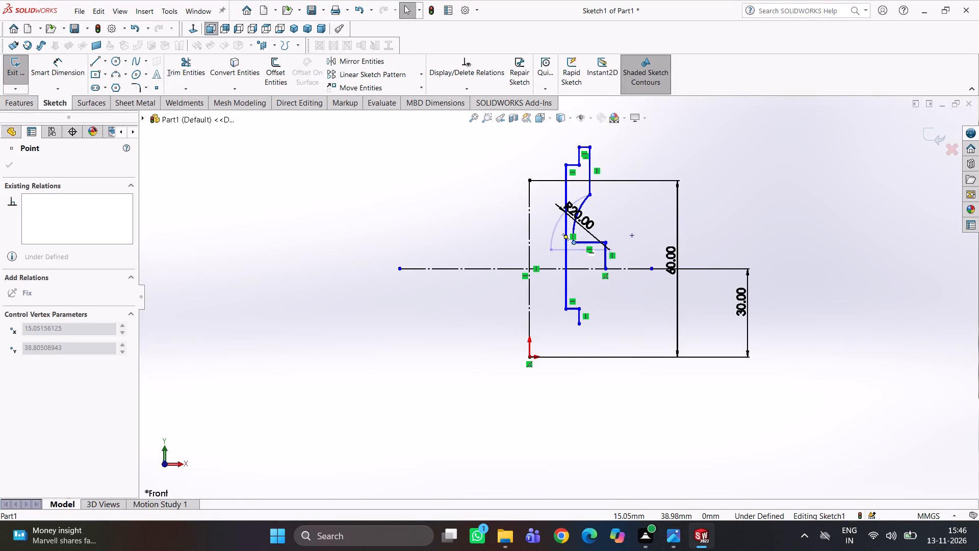
pyautogui.click(635, 244)
pyautogui.scroll(1, 654, 279)
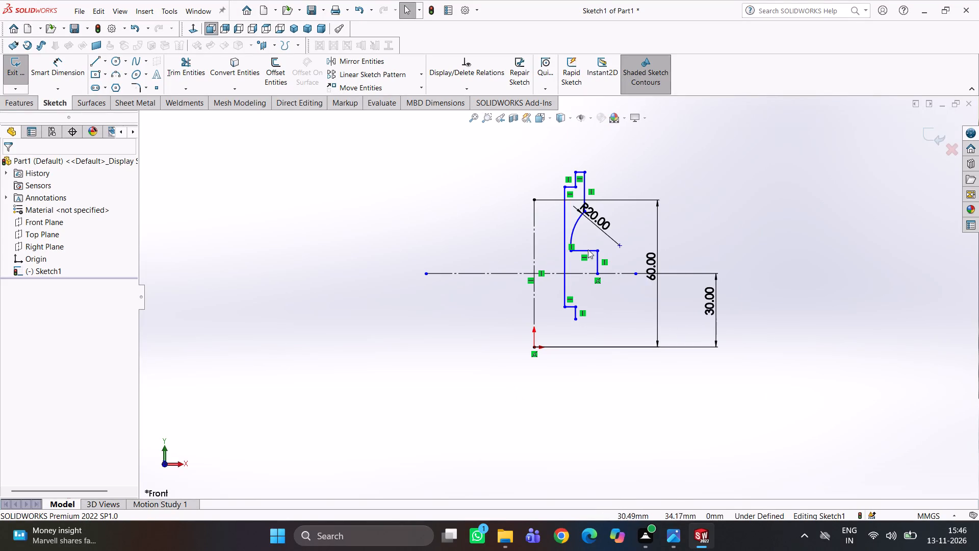
pyautogui.moveTo(581, 208); pyautogui.dragTo(573, 214)
# Consult the reference drawing and dimension the lower recess's short vertical line 12 mm from the vertical centreline.
pyautogui.click(671, 540)
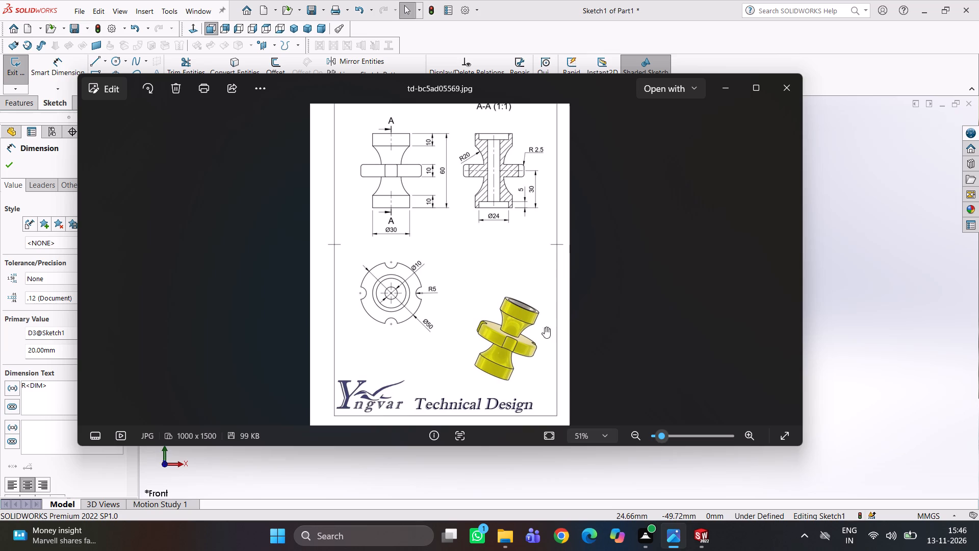
pyautogui.click(700, 535)
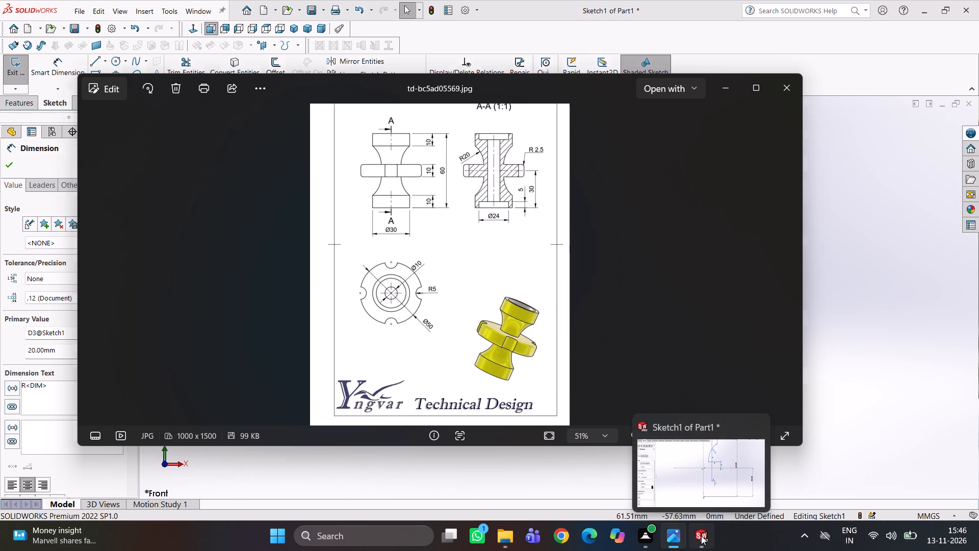
pyautogui.moveTo(598, 390); pyautogui.dragTo(589, 299, button='right')
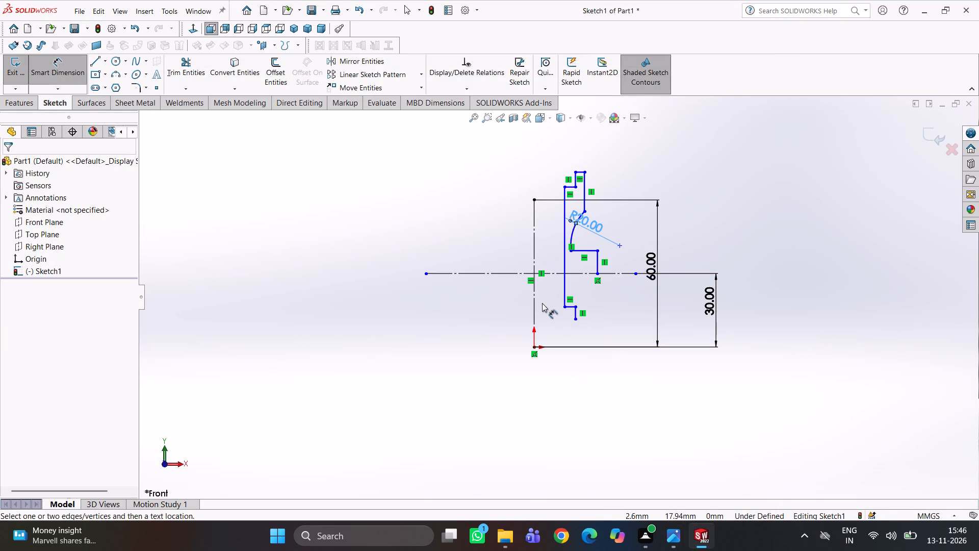
pyautogui.click(534, 308)
pyautogui.click(574, 312)
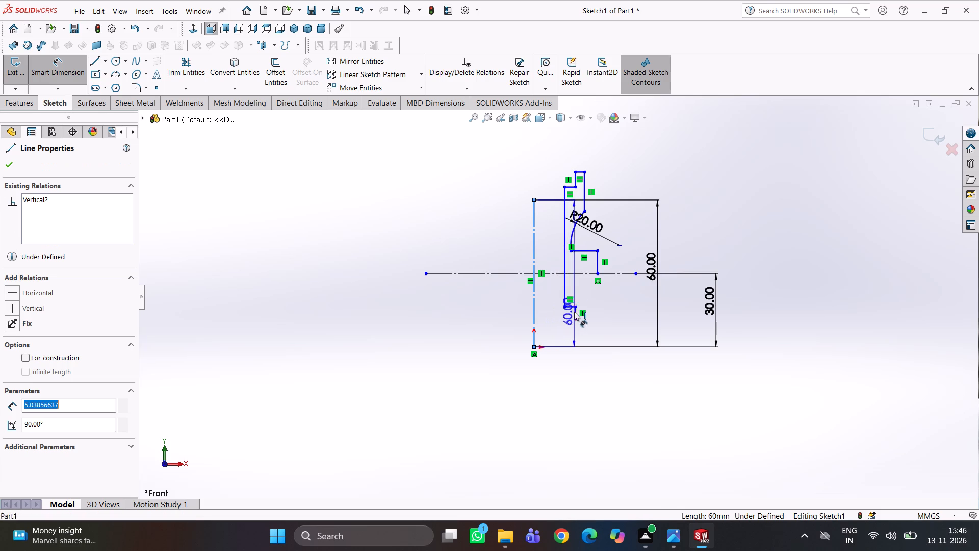
pyautogui.click(551, 312)
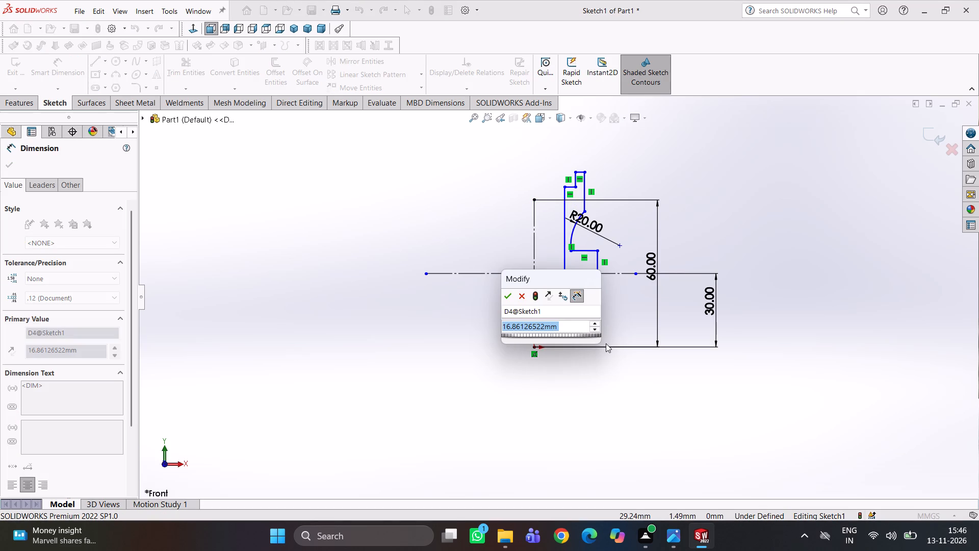
pyautogui.write('24')
pyautogui.press('Return')
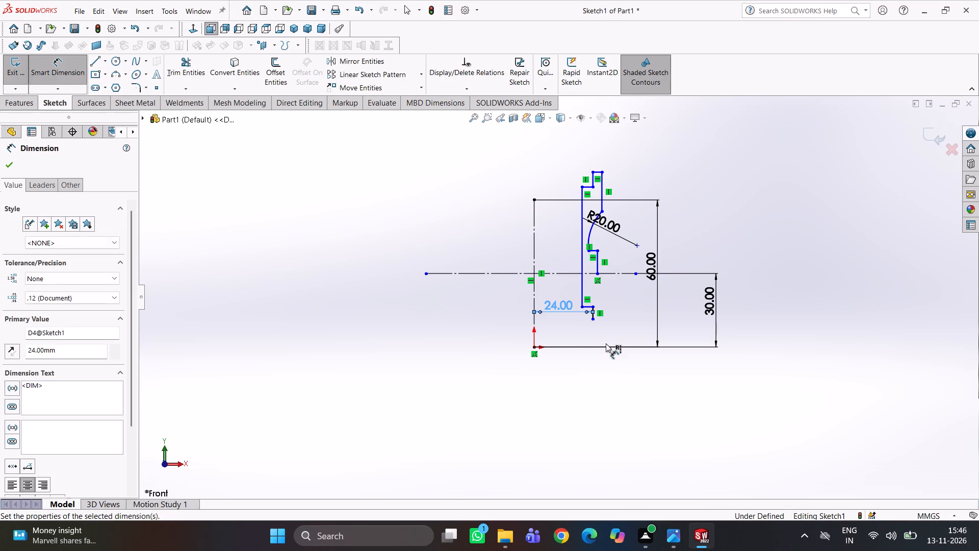
pyautogui.doubleClick(566, 308)
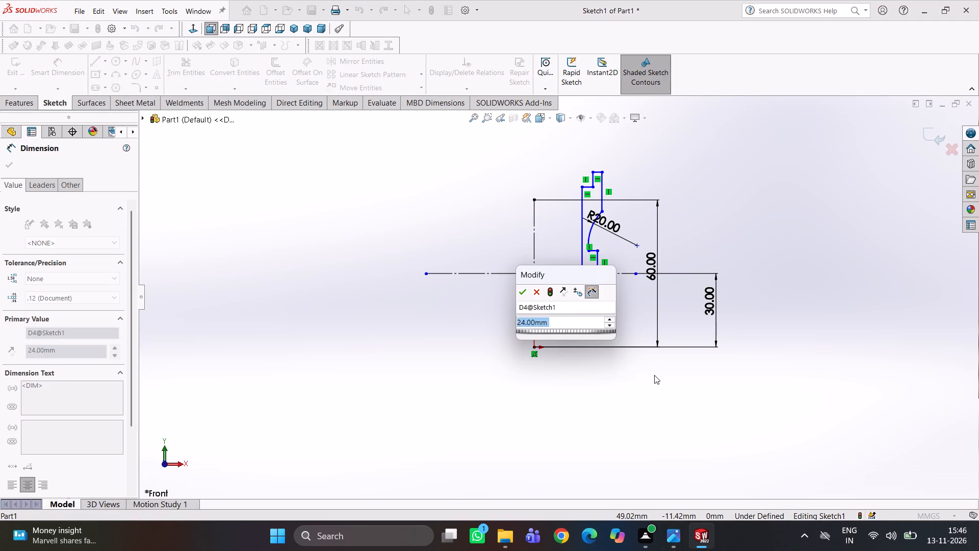
pyautogui.write('24')
pyautogui.write('/2')
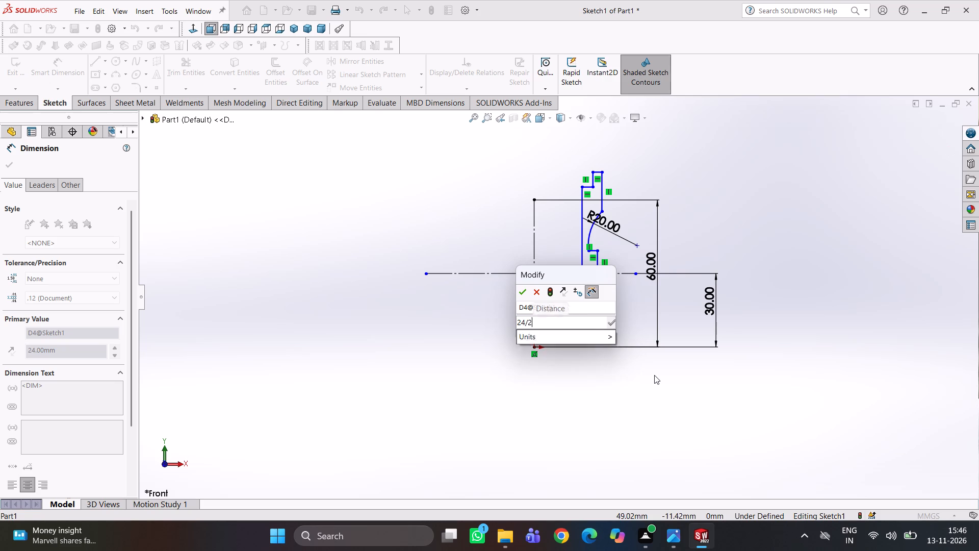
pyautogui.press('Return')
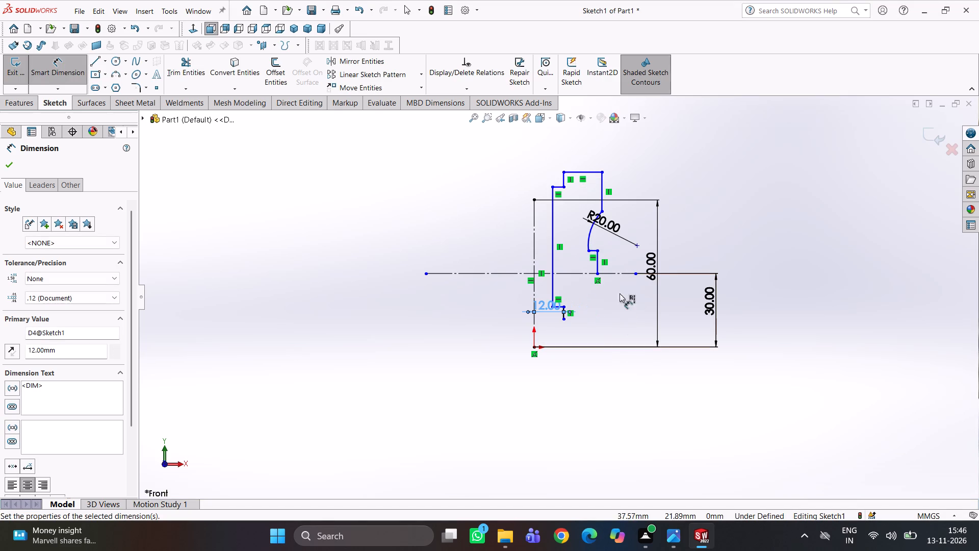
# Dimension the long vertical bore line 5 mm from the vertical centreline.
pyautogui.click(534, 257)
pyautogui.click(553, 254)
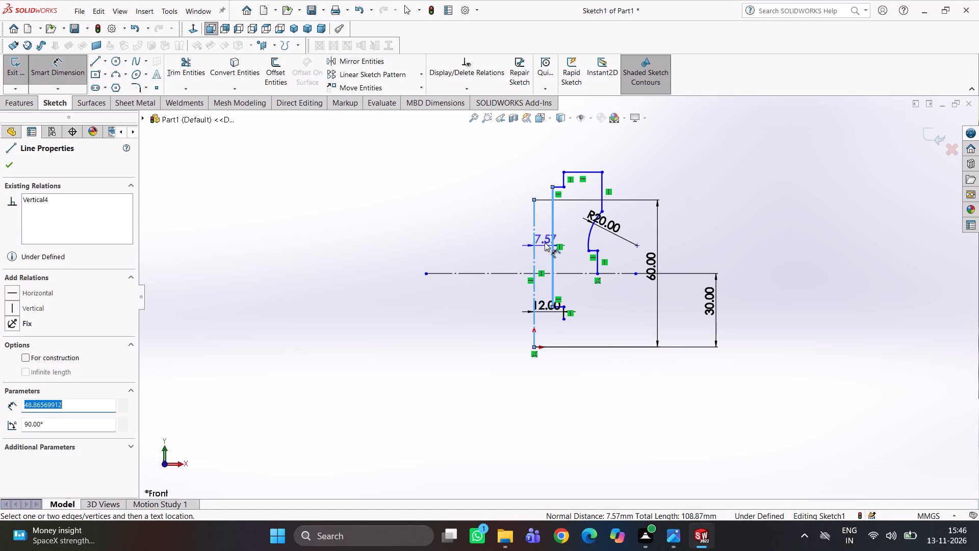
pyautogui.click(544, 242)
pyautogui.press('5')
pyautogui.press('Return')
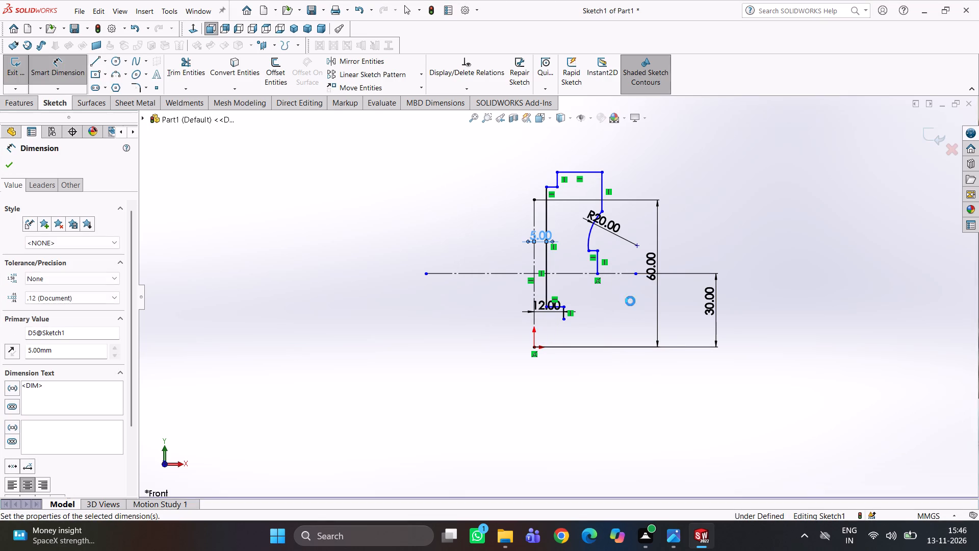
pyautogui.press('Escape')
pyautogui.moveTo(806, 363); pyautogui.dragTo(790, 139, button='right')
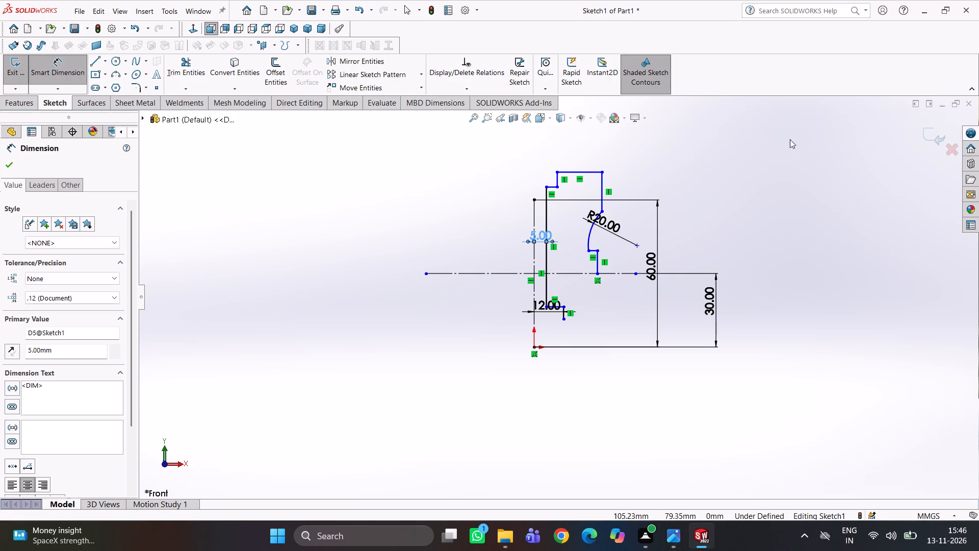
pyautogui.moveTo(790, 139); pyautogui.dragTo(790, 138, button='right')
pyautogui.click(807, 272)
# Add a horizontal relation between the lower end of the recess's vertical line and the origin.
pyautogui.keyDown('ctrl'); pyautogui.click(563, 316); pyautogui.keyUp('ctrl')
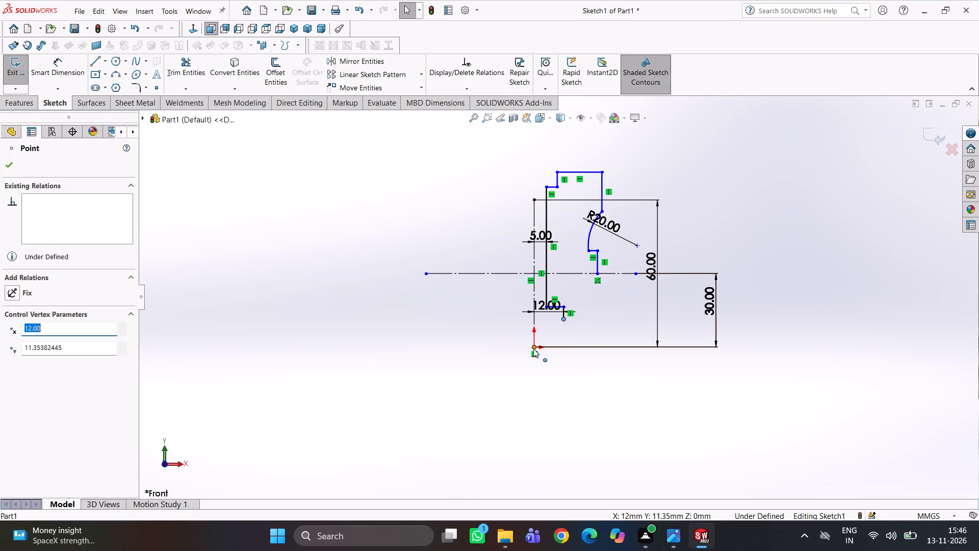
pyautogui.keyDown('ctrl'); pyautogui.click(533, 346); pyautogui.keyUp('ctrl')
pyautogui.click(30, 341)
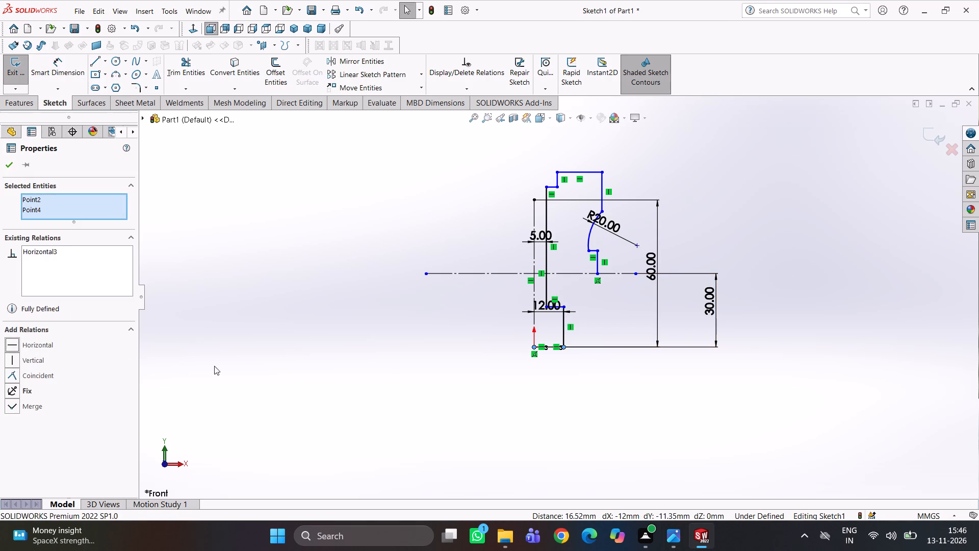
pyautogui.click(298, 368)
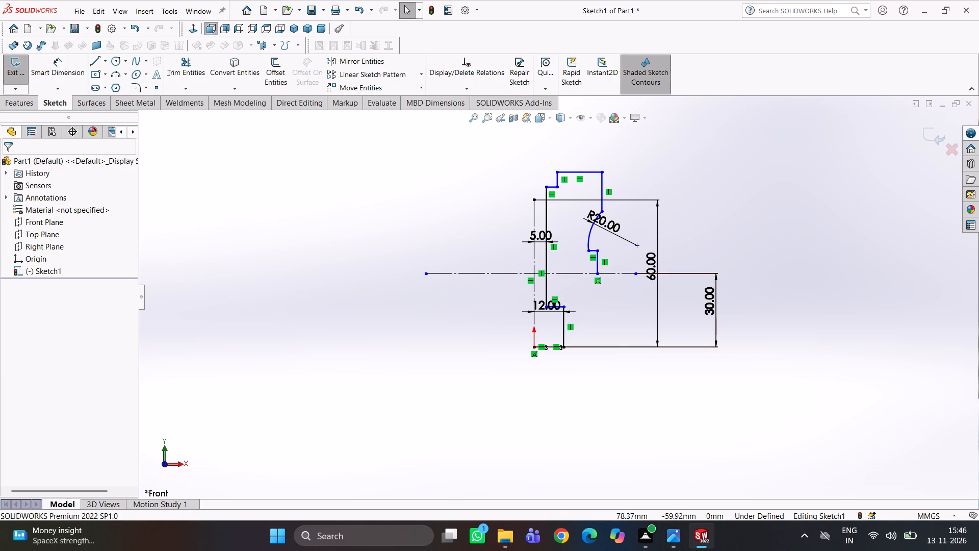
# Check the reference drawing and dimension the lower recess's short vertical line to a length of 5 mm.
pyautogui.click(673, 534)
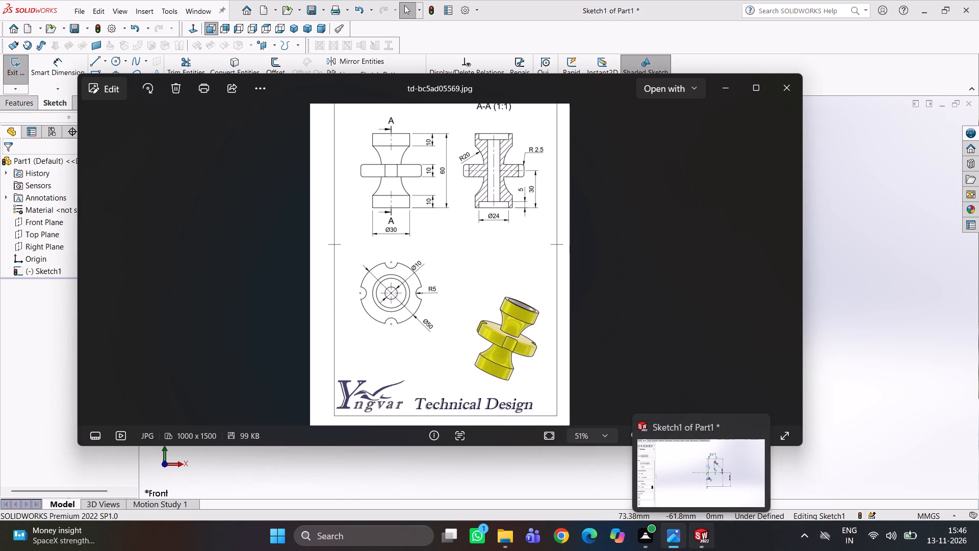
pyautogui.click(686, 537)
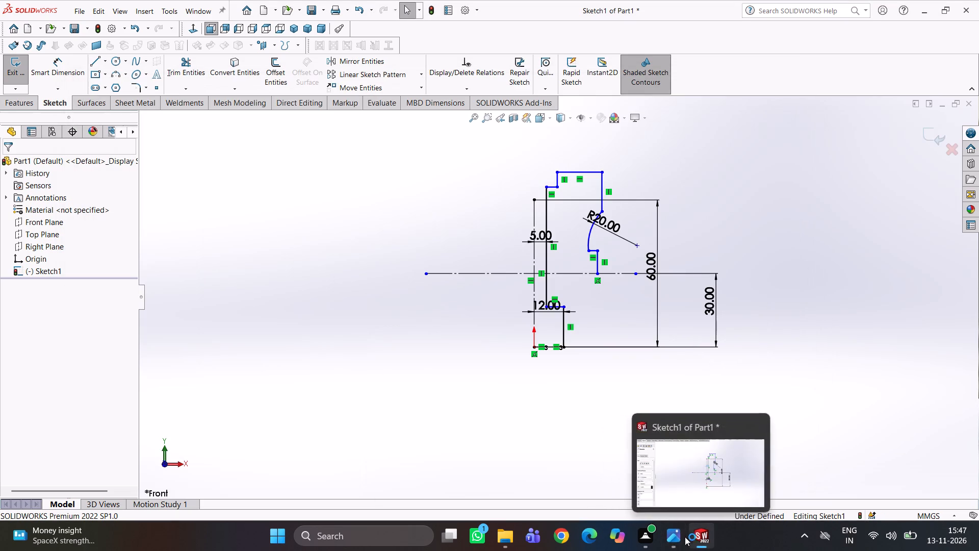
pyautogui.click(671, 538)
pyautogui.click(700, 533)
pyautogui.moveTo(633, 428); pyautogui.dragTo(609, 289, button='right')
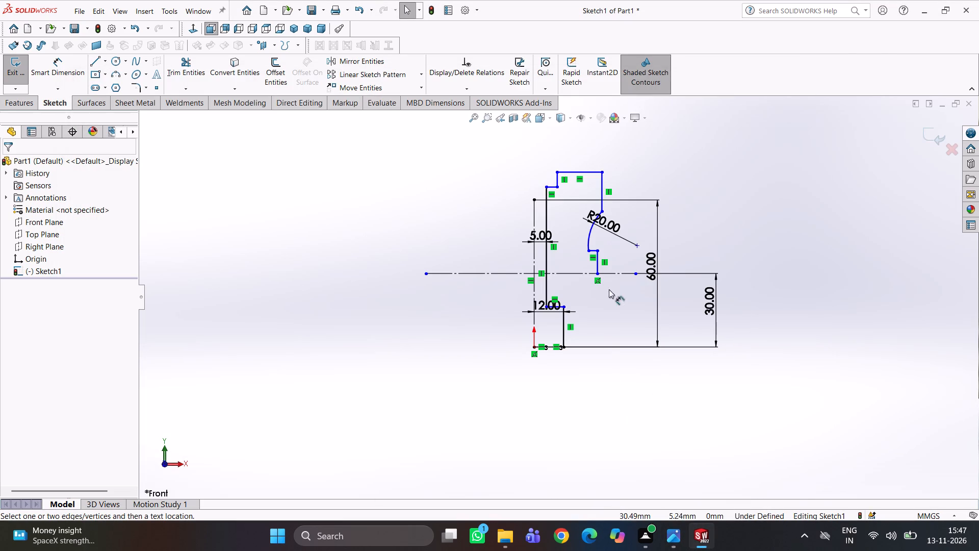
pyautogui.moveTo(609, 289); pyautogui.dragTo(609, 238, button='right')
pyautogui.click(563, 324)
pyautogui.click(601, 319)
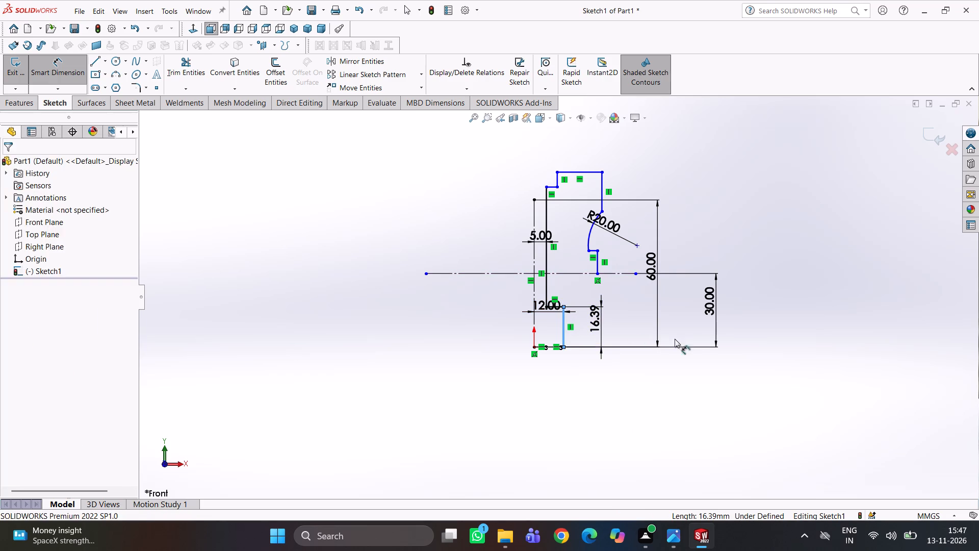
pyautogui.press('5')
pyautogui.press('Return')
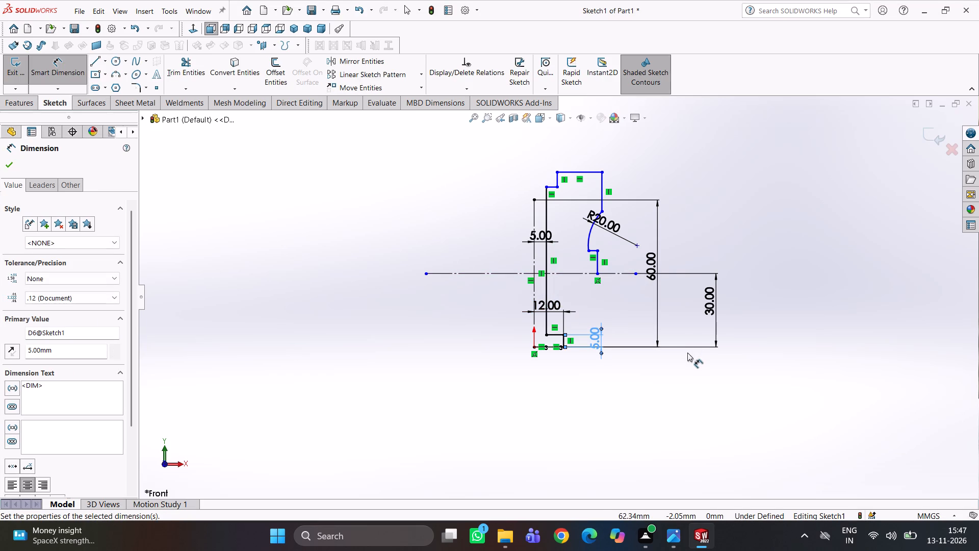
pyautogui.click(632, 403)
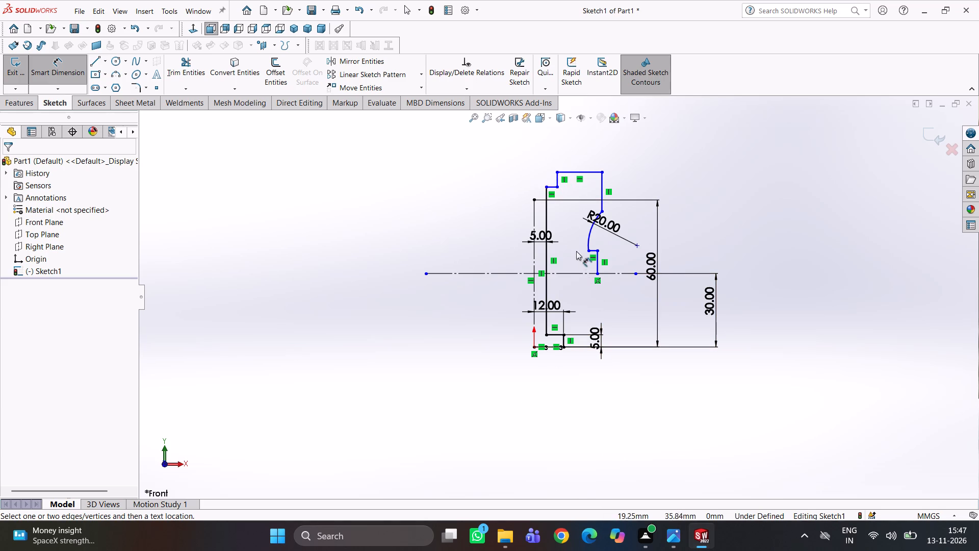
# Add a horizontal relation between the upper flange's top inner corner and the vertical centreline's top end.
pyautogui.moveTo(819, 332); pyautogui.dragTo(795, 206, button='right')
pyautogui.click(789, 255)
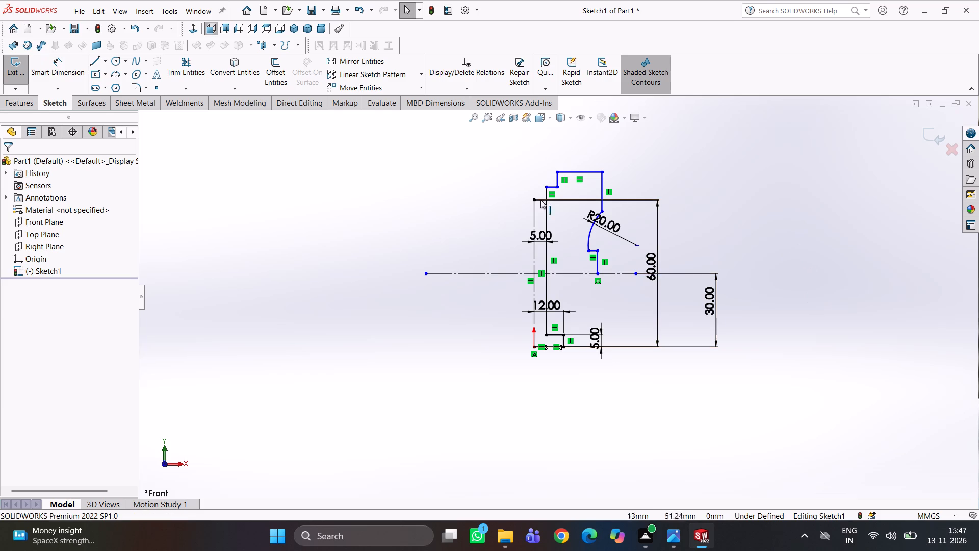
pyautogui.click(557, 173)
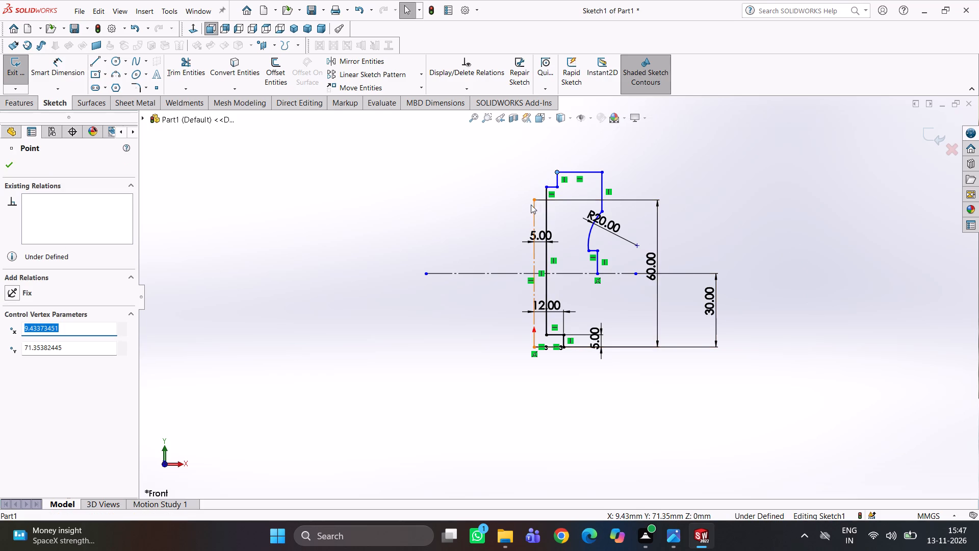
pyautogui.keyDown('ctrl'); pyautogui.click(533, 199); pyautogui.keyUp('ctrl')
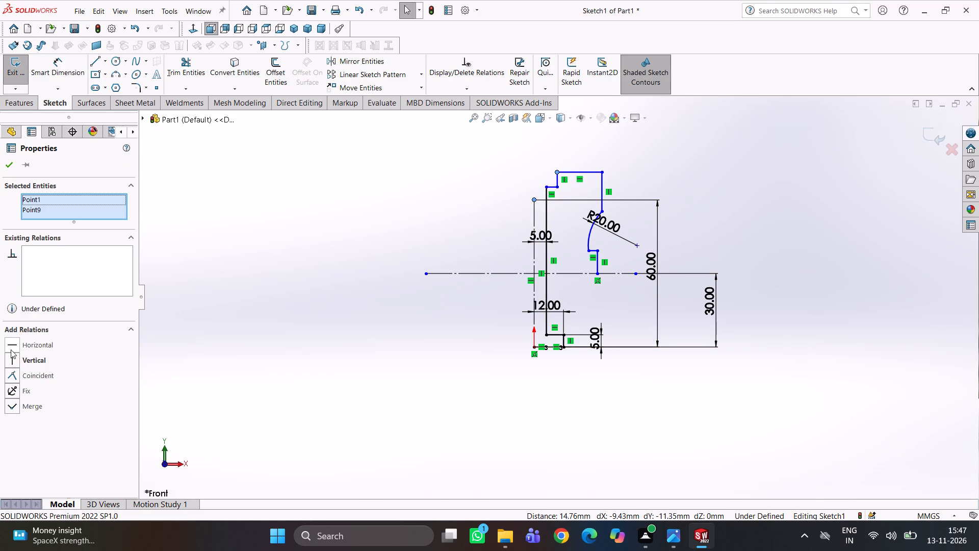
pyautogui.click(17, 343)
pyautogui.click(262, 330)
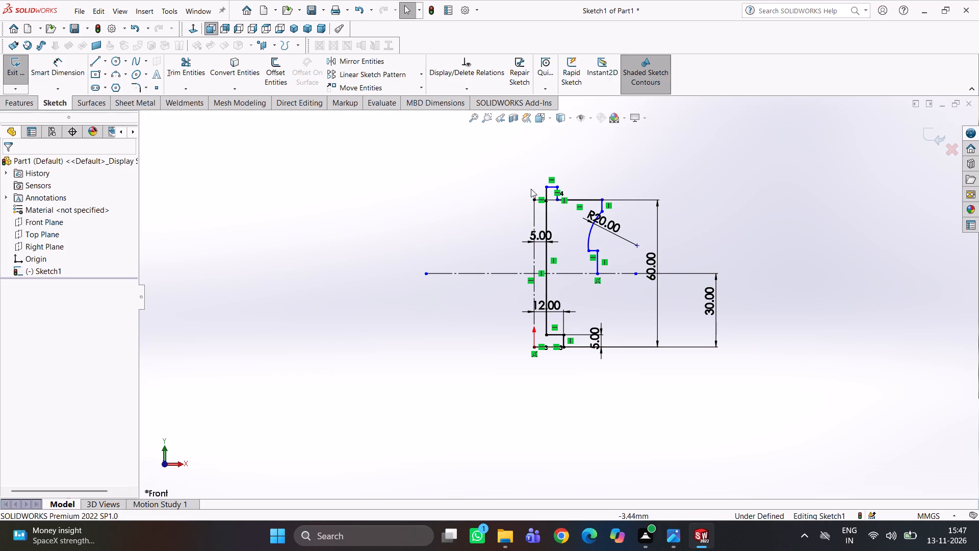
# Move the bore line's top end to about 5 mm below the upper flange's top edge, flipping the upper recess inward.
pyautogui.moveTo(546, 188); pyautogui.dragTo(546, 214)
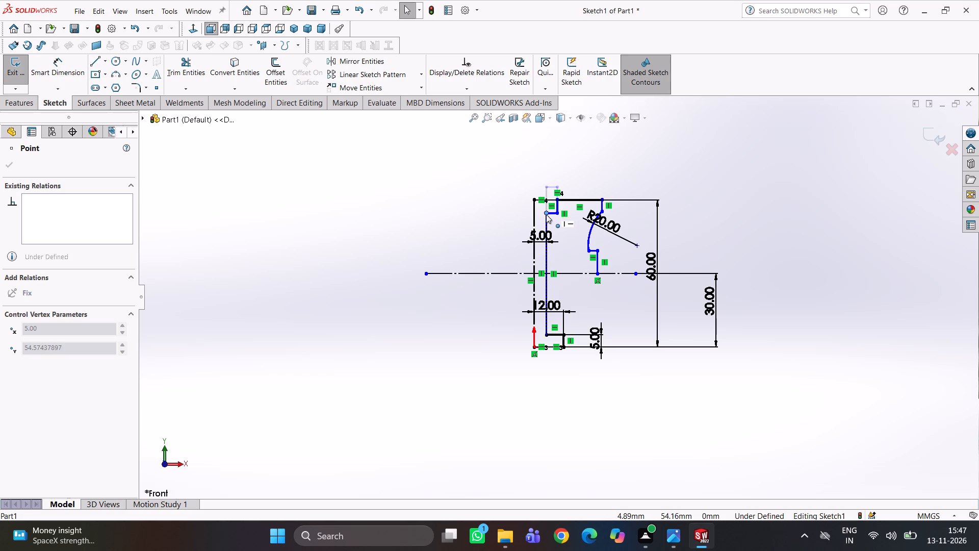
pyautogui.moveTo(546, 214); pyautogui.dragTo(547, 213)
pyautogui.click(751, 255)
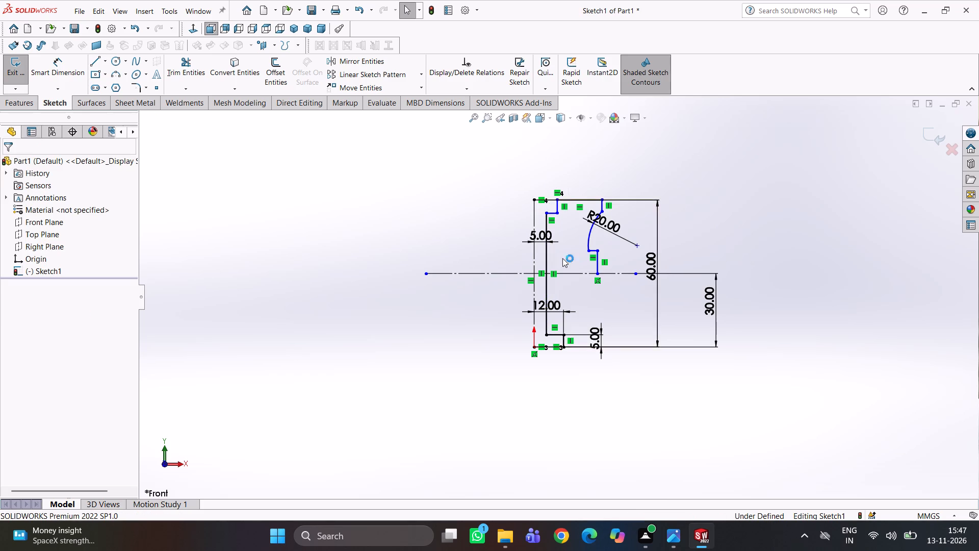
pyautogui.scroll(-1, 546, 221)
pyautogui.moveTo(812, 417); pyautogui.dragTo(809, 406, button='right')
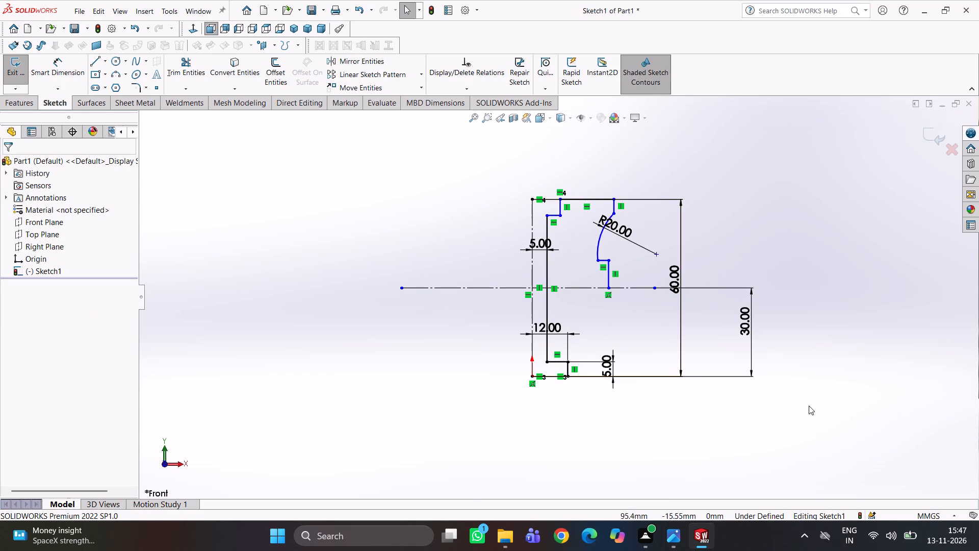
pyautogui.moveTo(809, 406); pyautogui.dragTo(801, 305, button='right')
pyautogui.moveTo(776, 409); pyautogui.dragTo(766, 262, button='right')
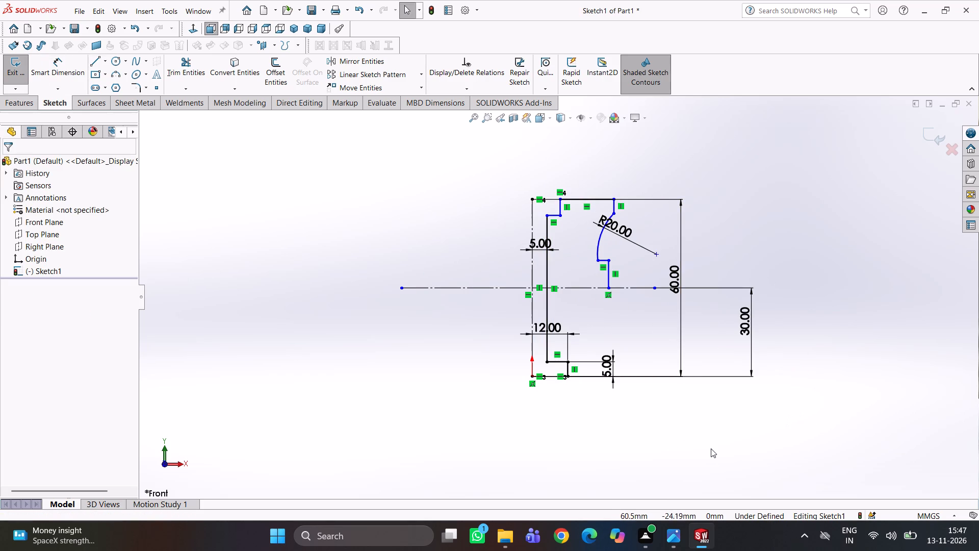
# Add a collinear relation between the short vertical lines of the lower and upper recesses.
pyautogui.click(703, 450)
pyautogui.click(569, 370)
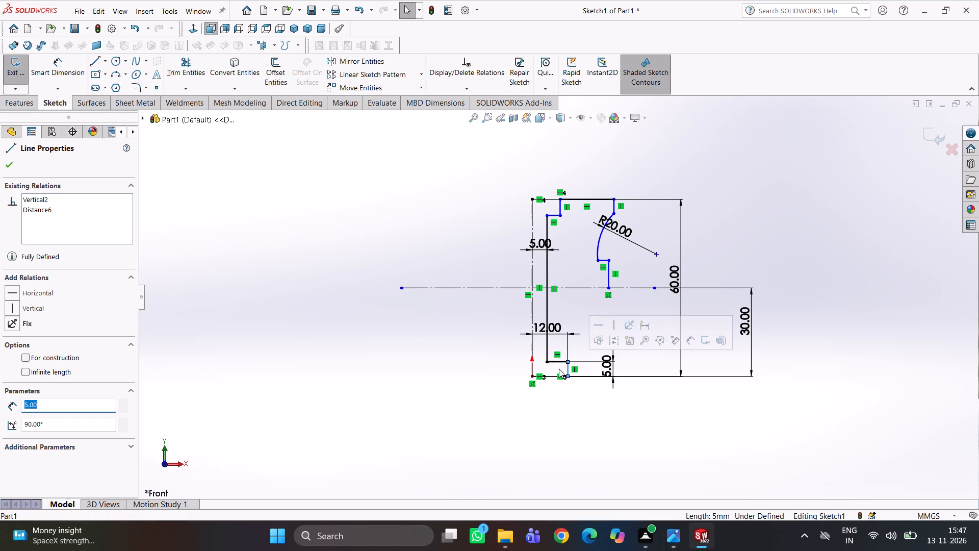
pyautogui.keyDown('ctrl'); pyautogui.click(558, 209); pyautogui.keyUp('ctrl')
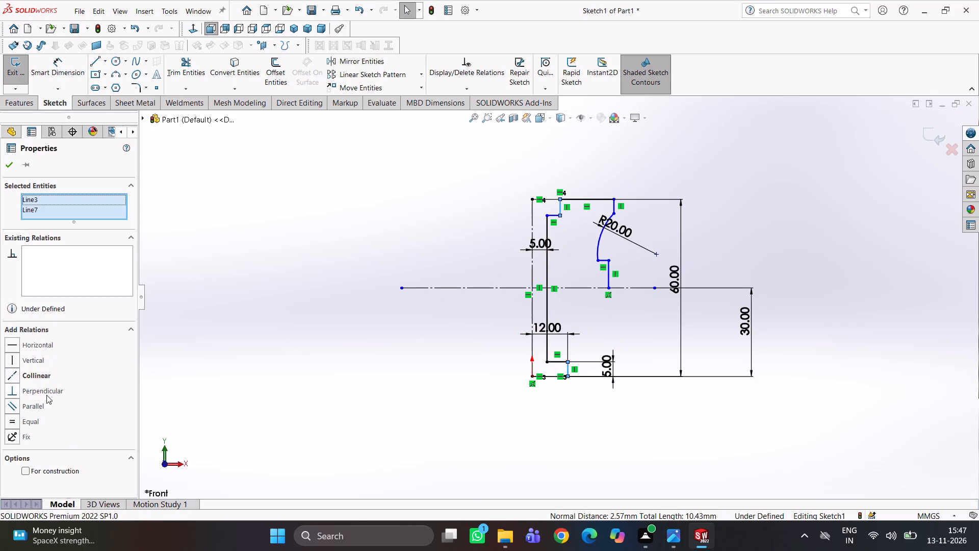
pyautogui.click(14, 376)
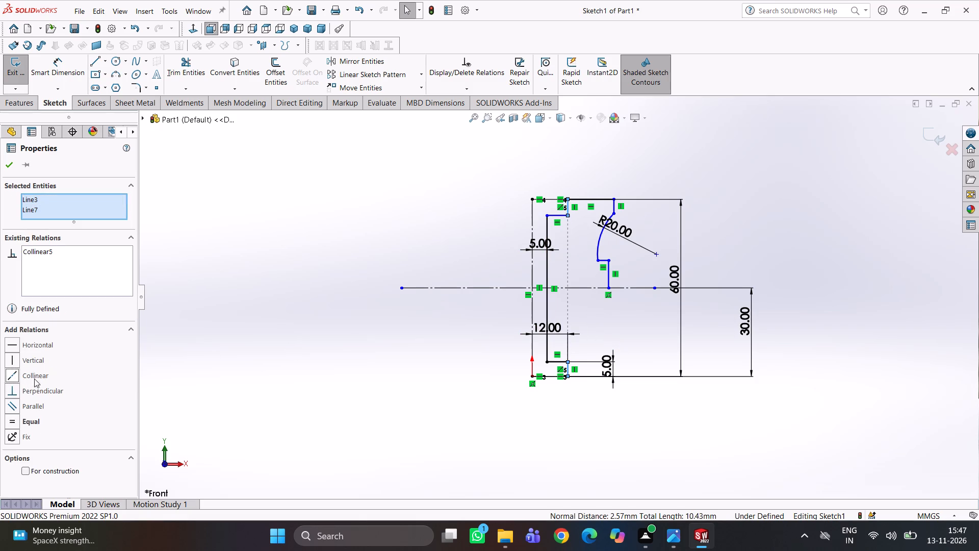
pyautogui.click(263, 392)
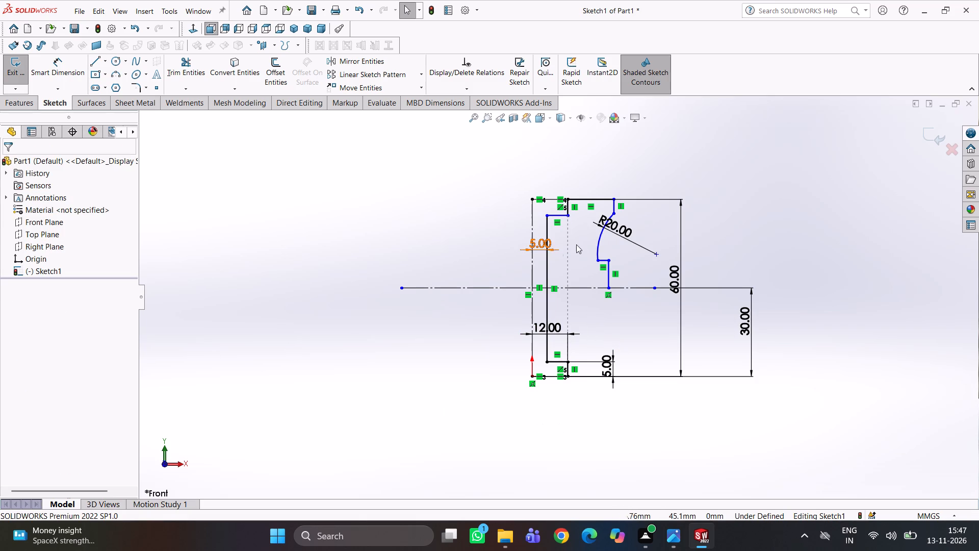
# Add an equal relation between the short horizontal lines of the lower and upper recesses.
pyautogui.click(559, 362)
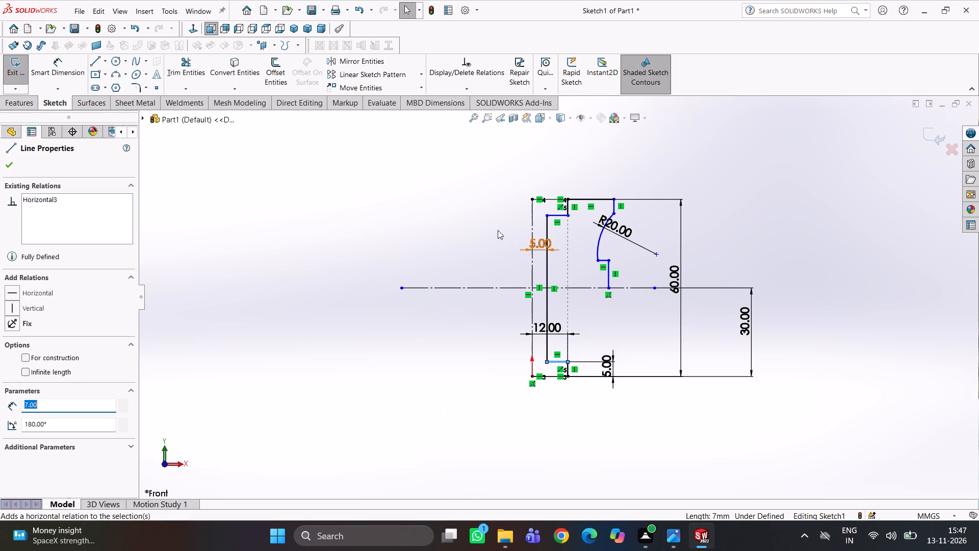
pyautogui.keyDown('ctrl'); pyautogui.click(555, 215); pyautogui.keyUp('ctrl')
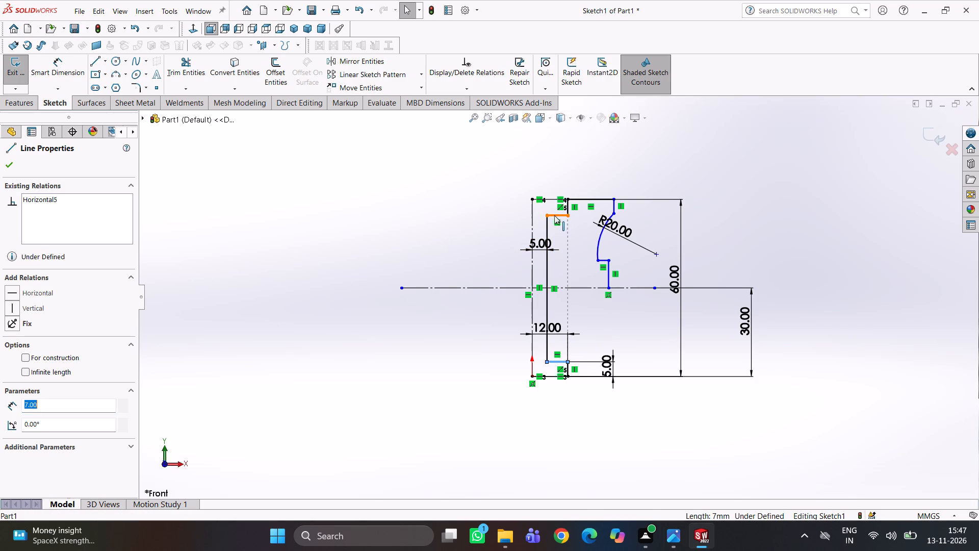
pyautogui.click(15, 418)
pyautogui.click(301, 386)
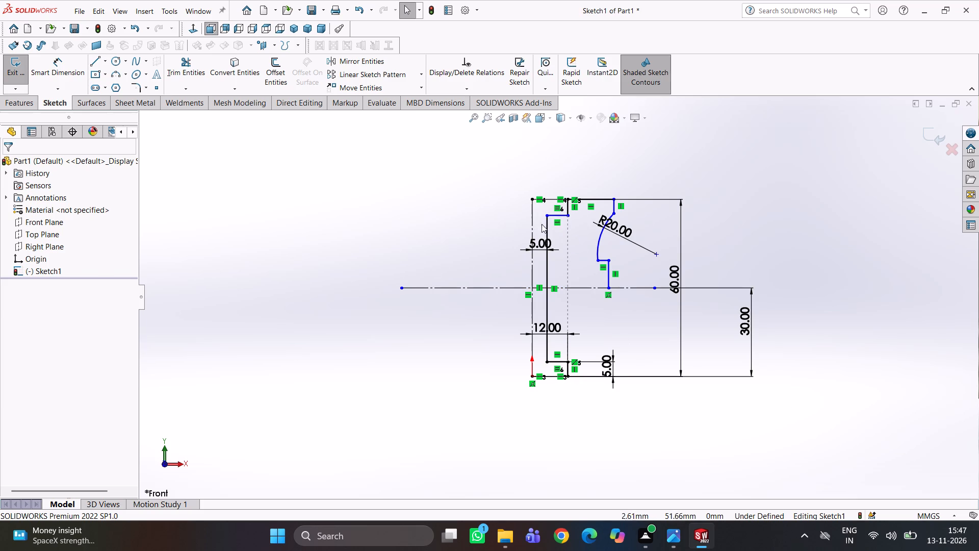
# Dimension the upper recess's short vertical line to a length of 5 mm.
pyautogui.moveTo(555, 217); pyautogui.dragTo(550, 216)
pyautogui.moveTo(466, 237); pyautogui.dragTo(518, 3, button='right')
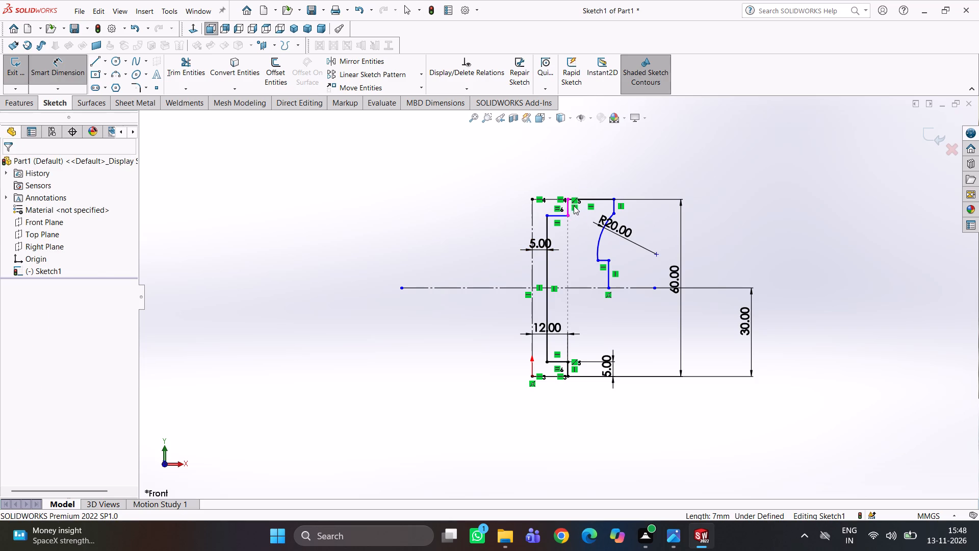
pyautogui.click(569, 208)
pyautogui.click(491, 173)
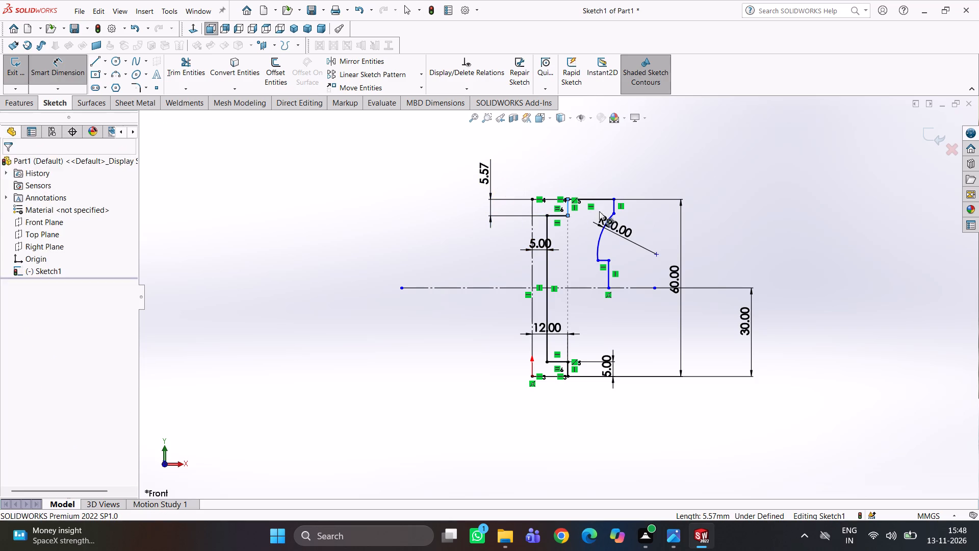
pyautogui.press('5')
pyautogui.press('Return')
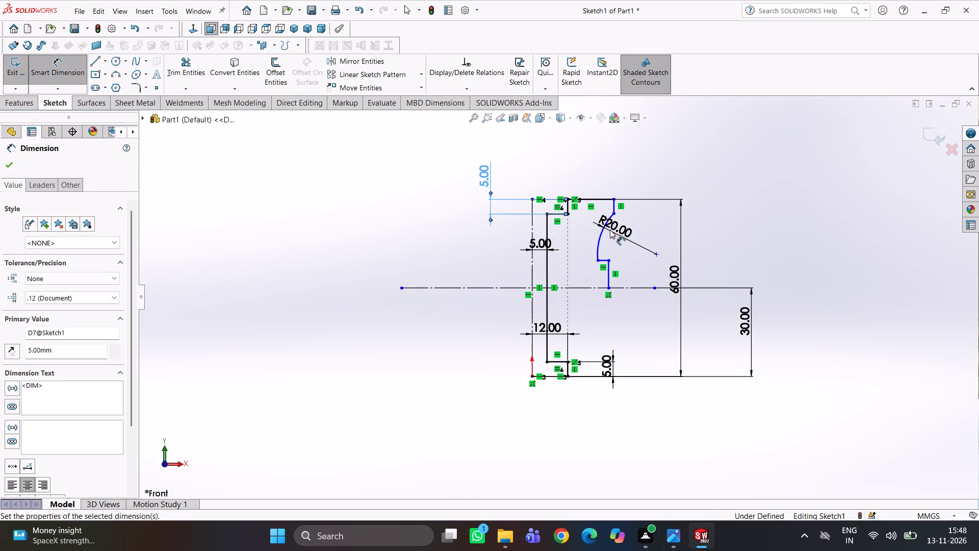
pyautogui.click(471, 234)
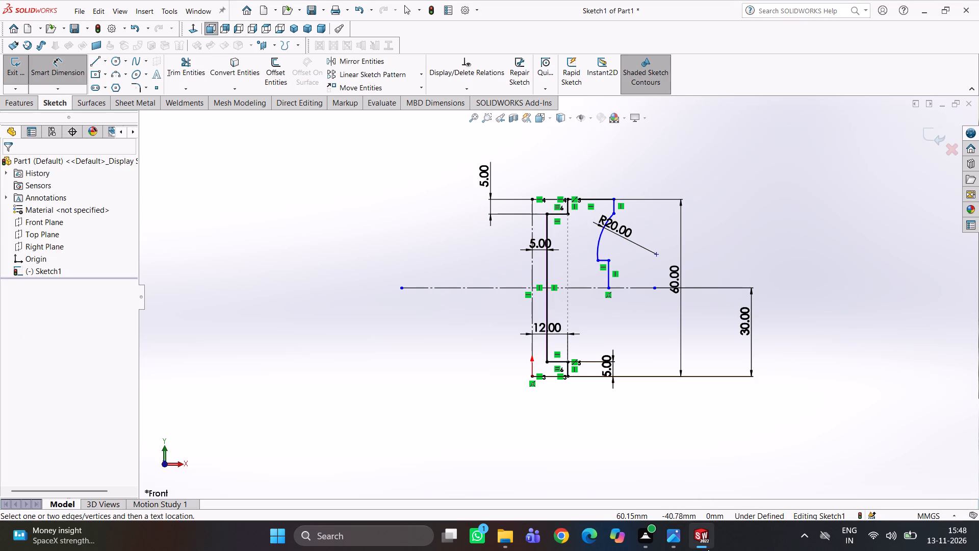
# Check the reference drawing and dimension the upper flange's outer vertical edge to a length of 10 mm.
pyautogui.click(673, 540)
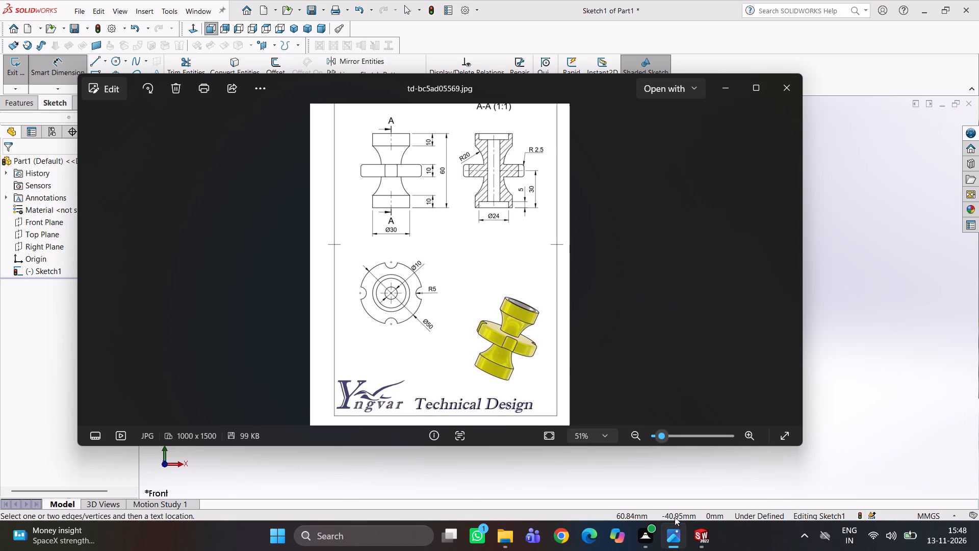
pyautogui.click(701, 533)
pyautogui.moveTo(778, 267); pyautogui.dragTo(753, 137, button='right')
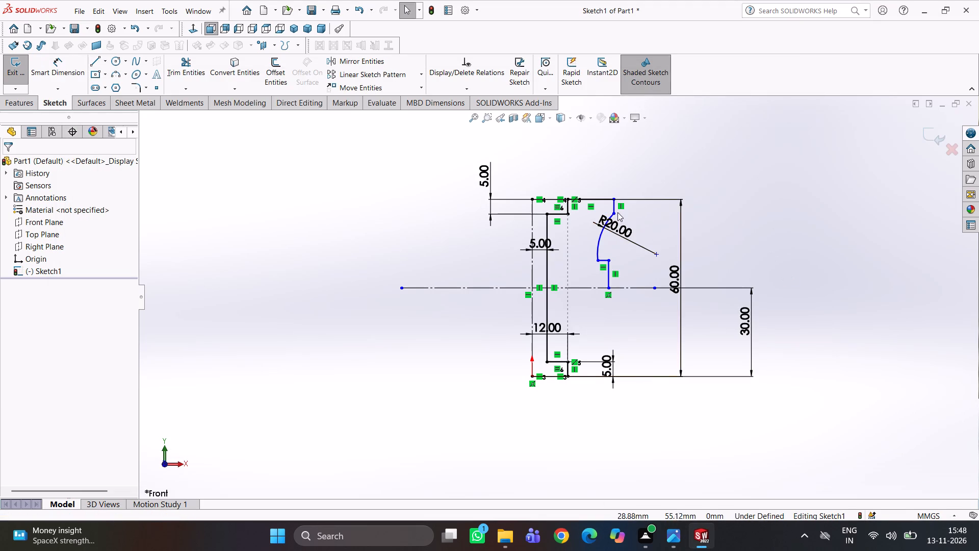
pyautogui.moveTo(755, 227); pyautogui.dragTo(740, 137, button='right')
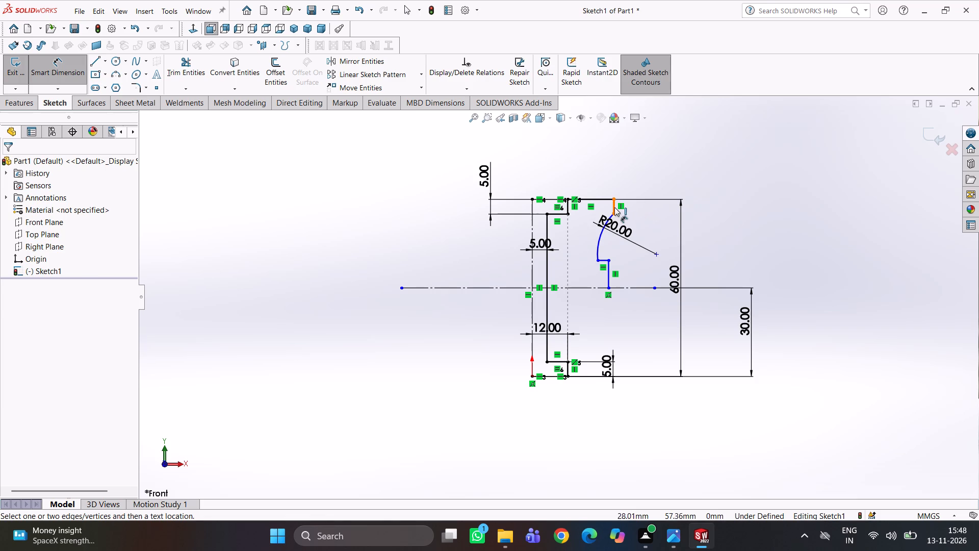
pyautogui.click(614, 207)
pyautogui.click(664, 218)
pyautogui.write('10')
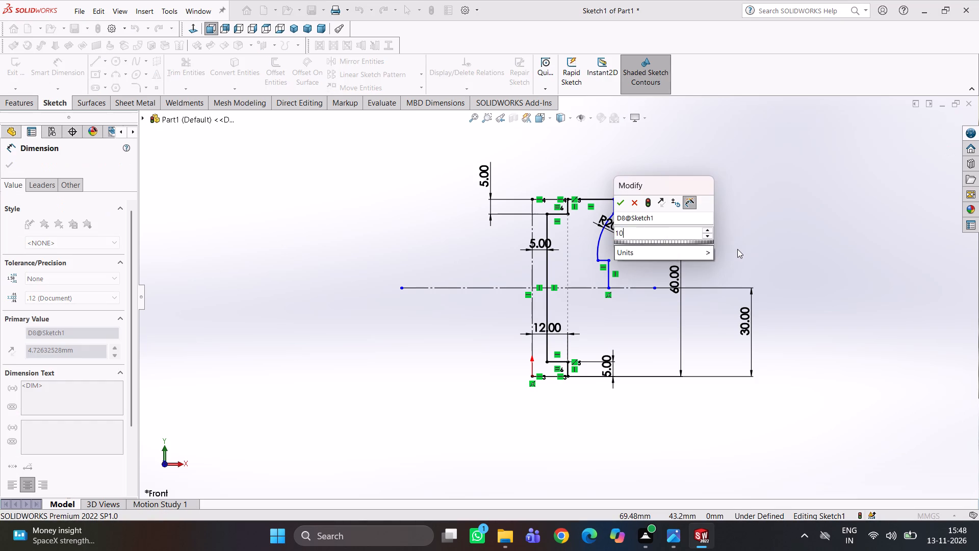
pyautogui.press('Return')
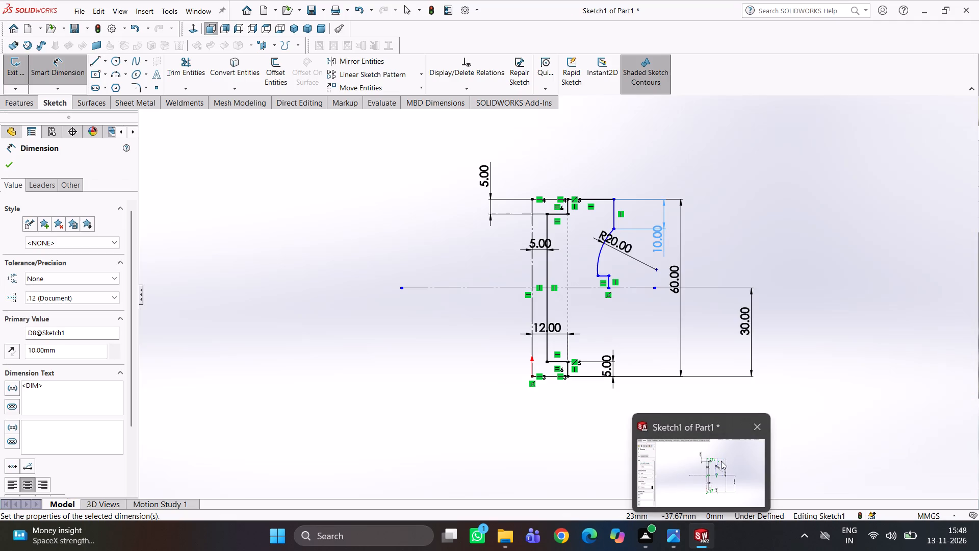
# Check the reference drawing and dimension the upper flange's outer edge 15 mm from the vertical centreline.
pyautogui.click(660, 536)
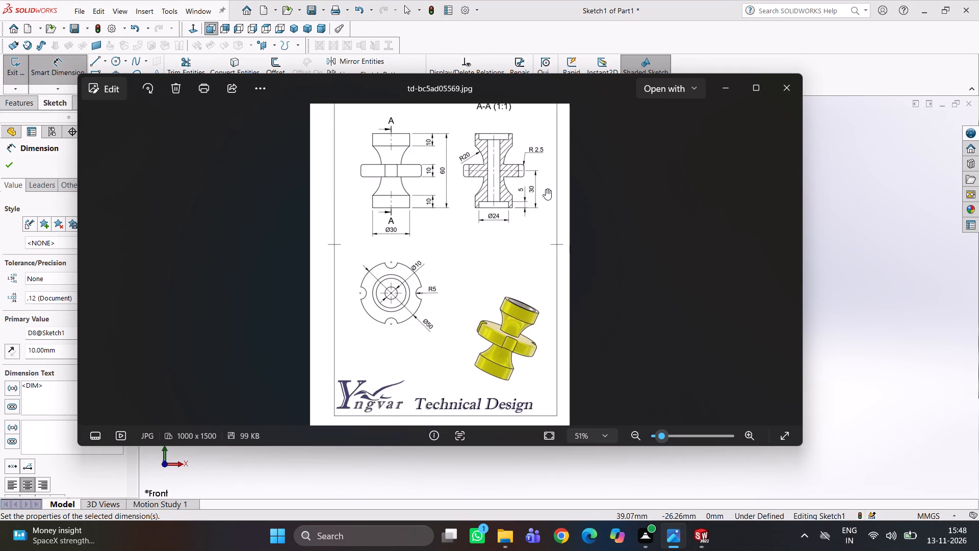
pyautogui.click(702, 531)
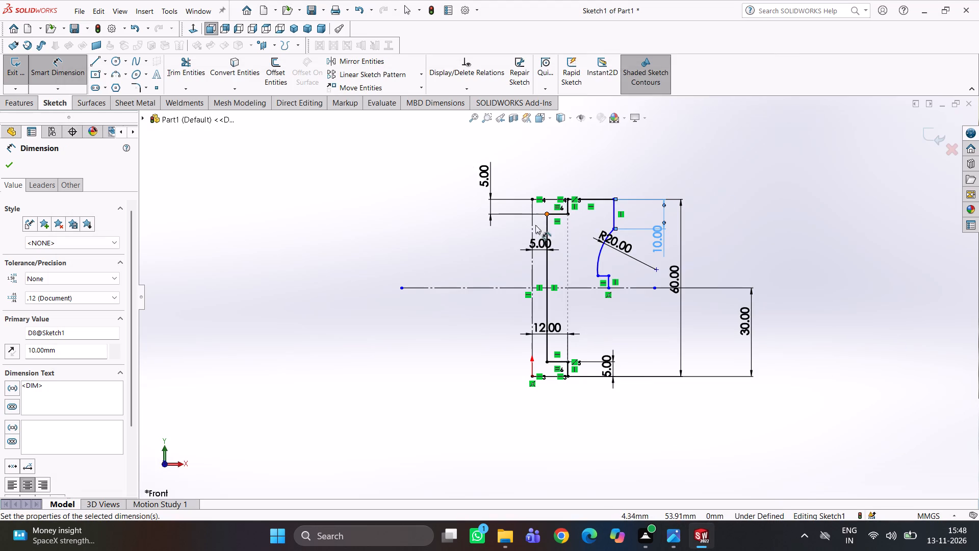
pyautogui.click(531, 228)
pyautogui.click(615, 199)
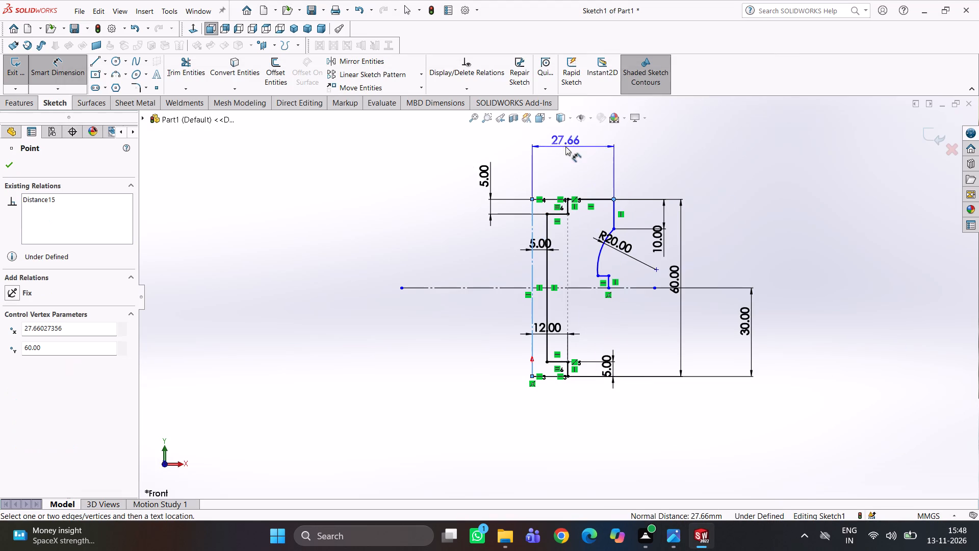
pyautogui.click(580, 173)
pyautogui.write('15')
pyautogui.press('Return')
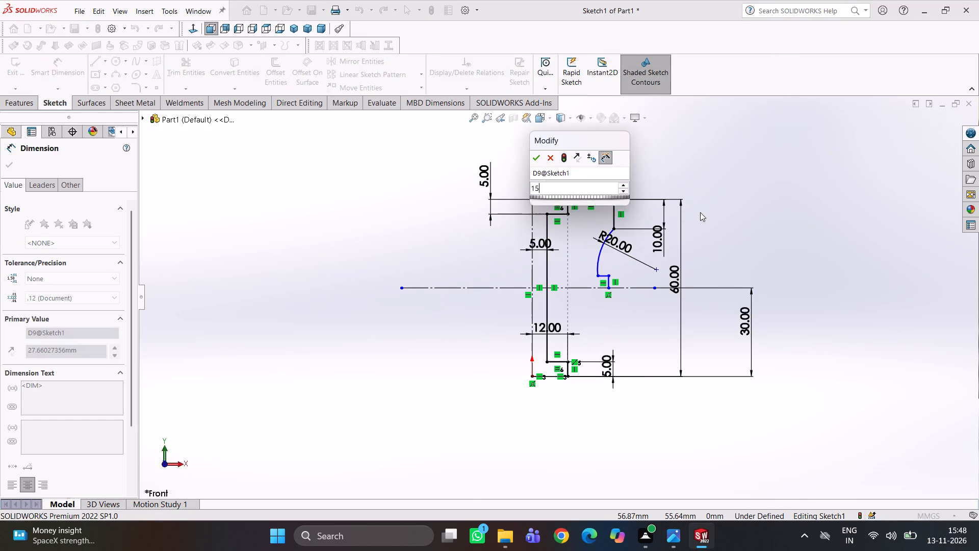
# Check the reference drawing and dimension the middle flange's short outer vertical line to a length of 5 mm.
pyautogui.scroll(-4, 587, 231)
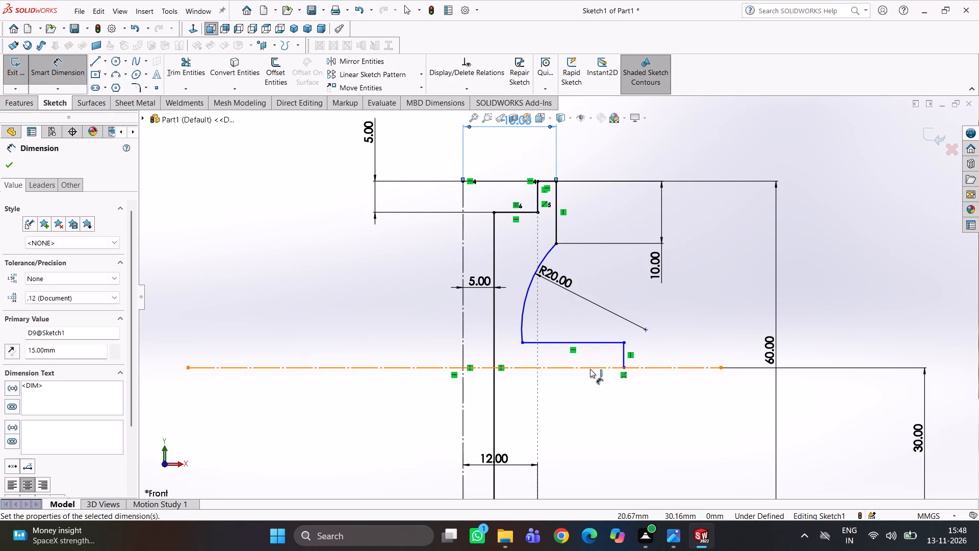
pyautogui.click(676, 535)
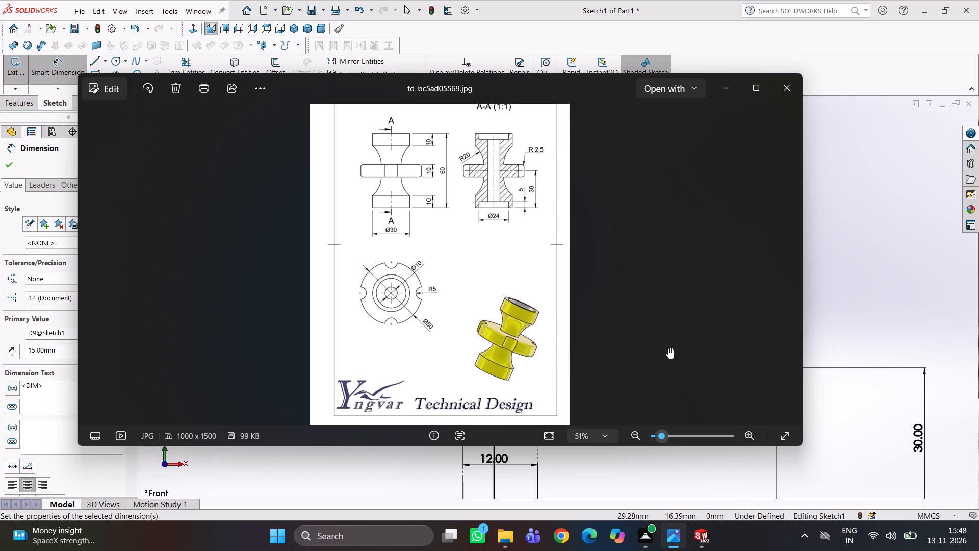
pyautogui.click(698, 537)
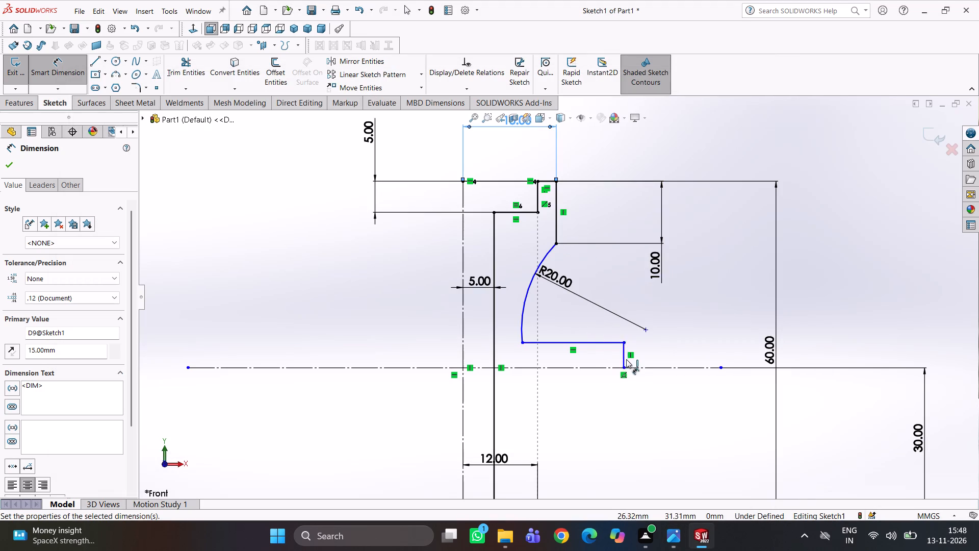
pyautogui.click(622, 356)
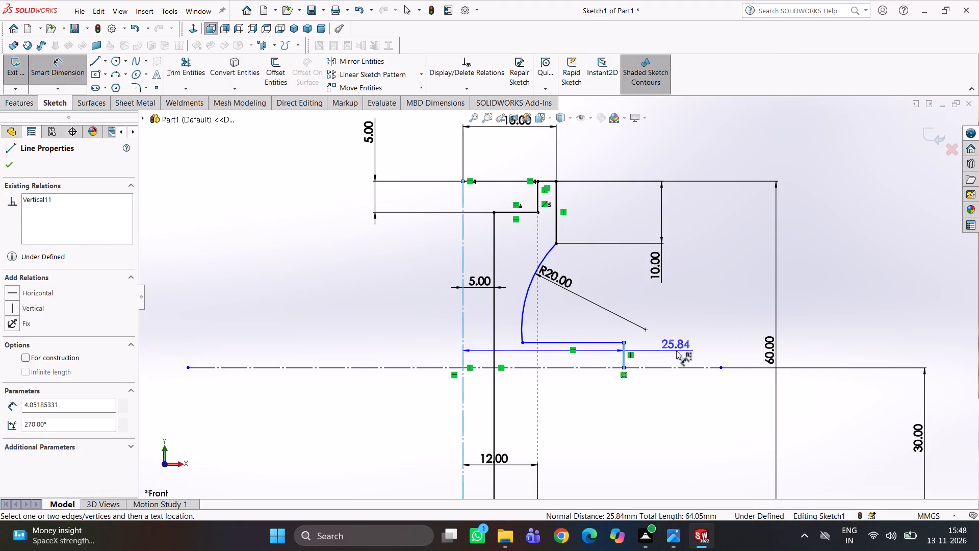
pyautogui.press('Escape')
pyautogui.click(682, 350)
pyautogui.press('5')
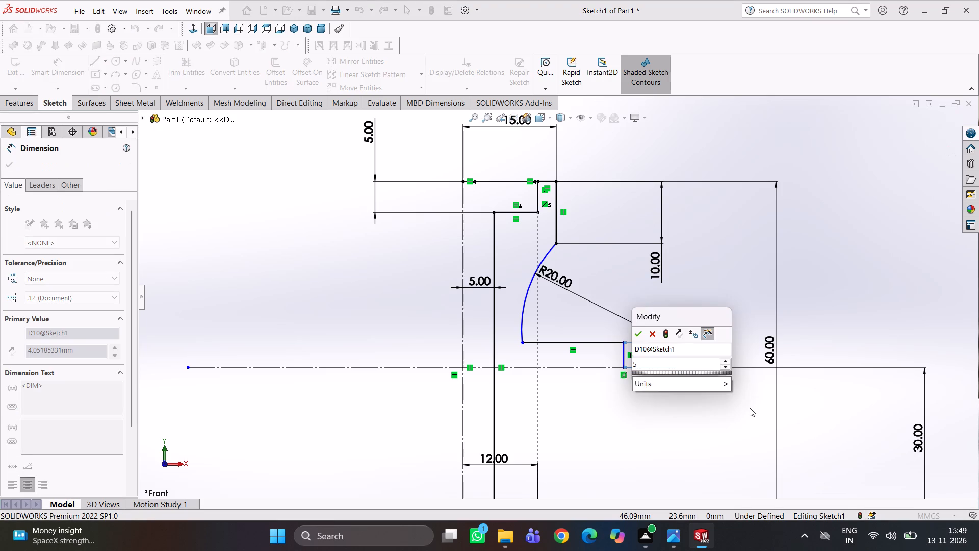
pyautogui.press('Return')
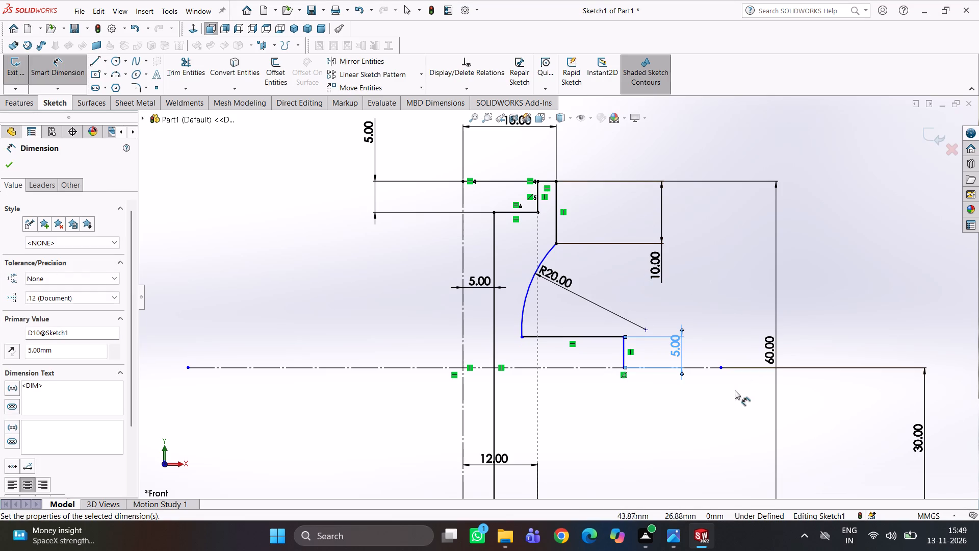
# Check the reference drawing and dimension the middle flange's outer edge from the vertical centreline as 50/2 mm.
pyautogui.click(678, 541)
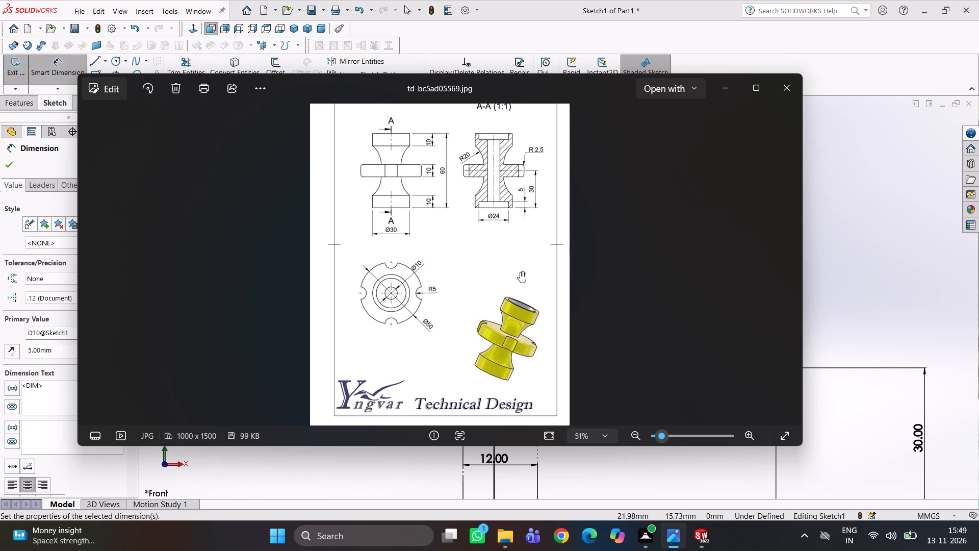
pyautogui.click(703, 532)
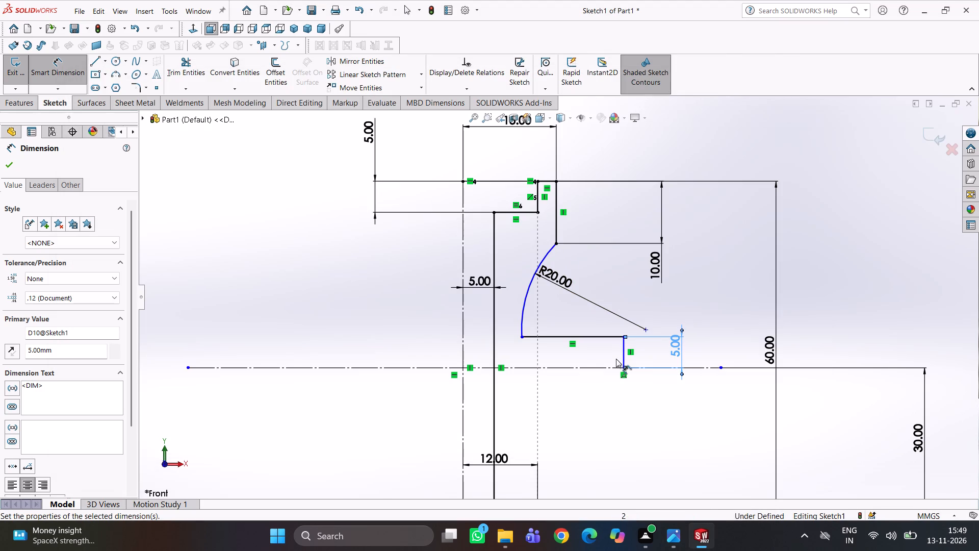
pyautogui.click(464, 357)
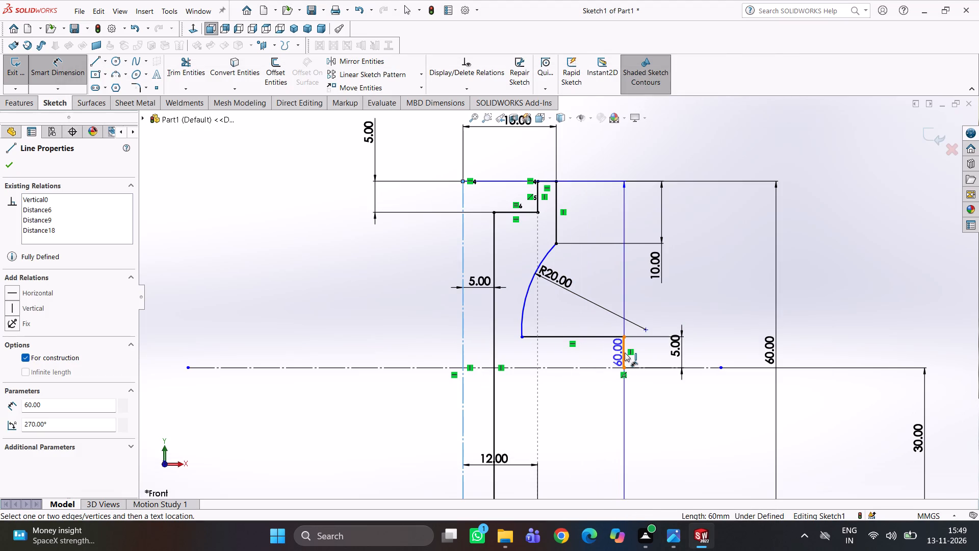
pyautogui.click(625, 353)
pyautogui.click(479, 348)
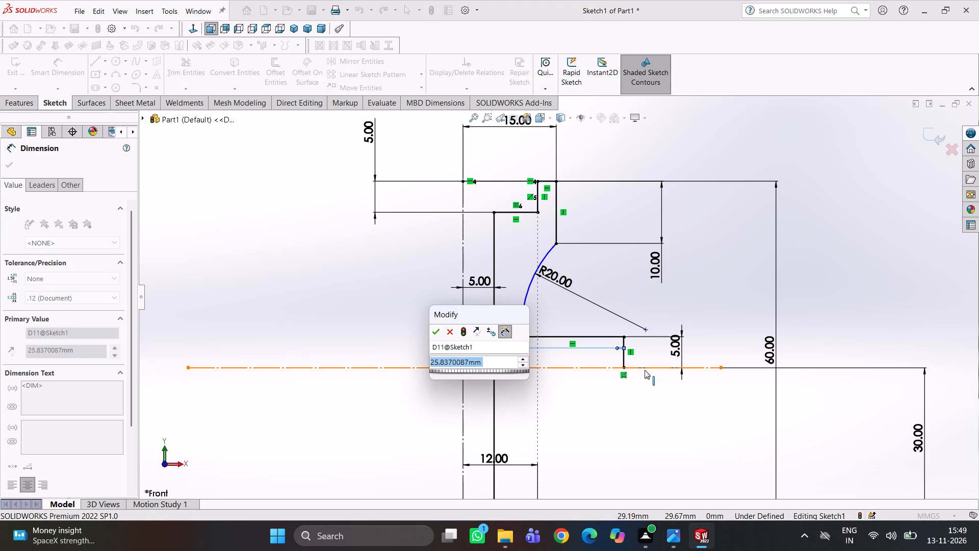
pyautogui.write('50')
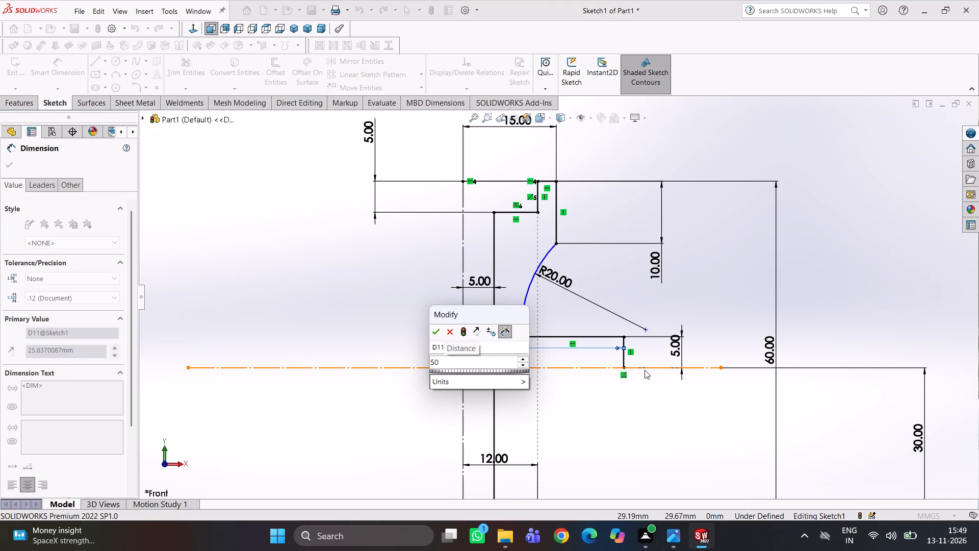
pyautogui.write('/2')
pyautogui.press('Return')
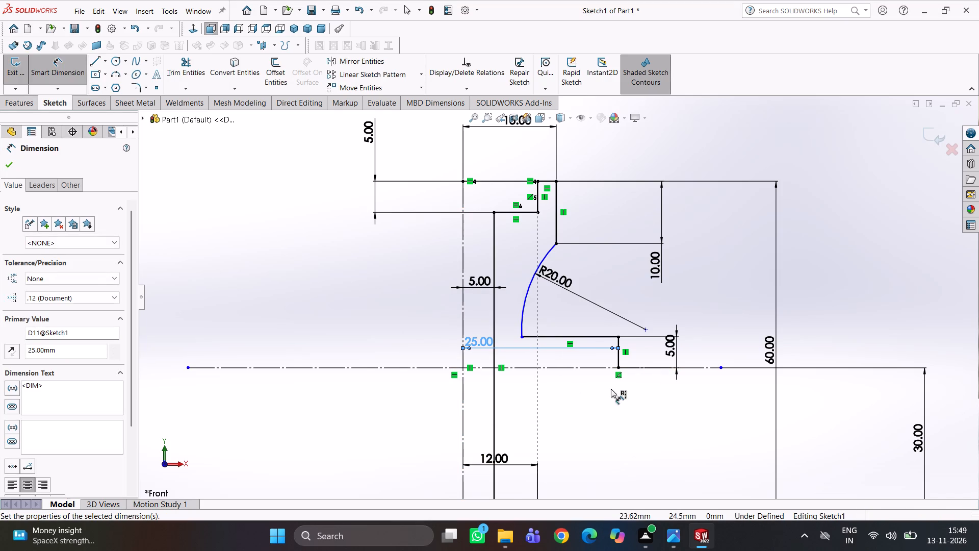
pyautogui.click(618, 289)
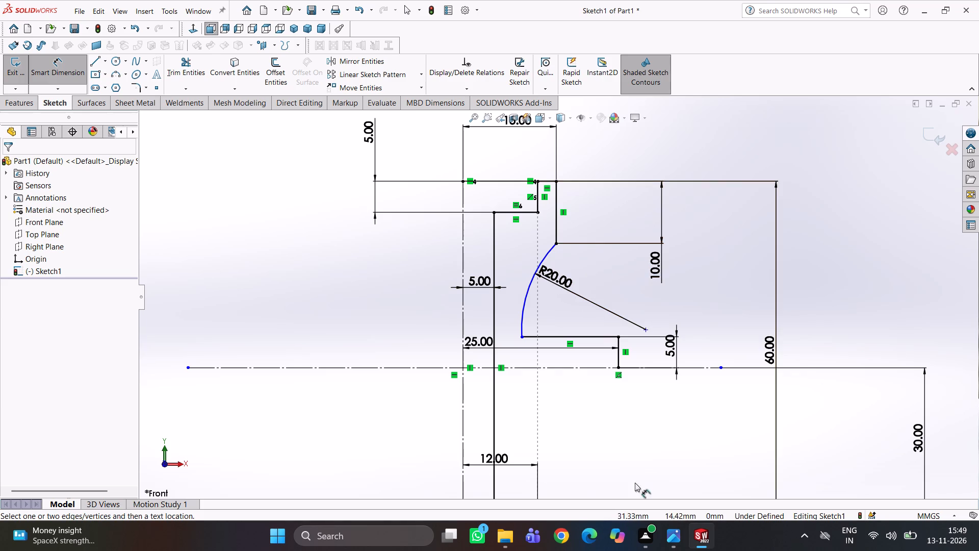
# Reposition the arc's R20 dimension text slightly lower along the curve.
pyautogui.moveTo(557, 274); pyautogui.dragTo(552, 289)
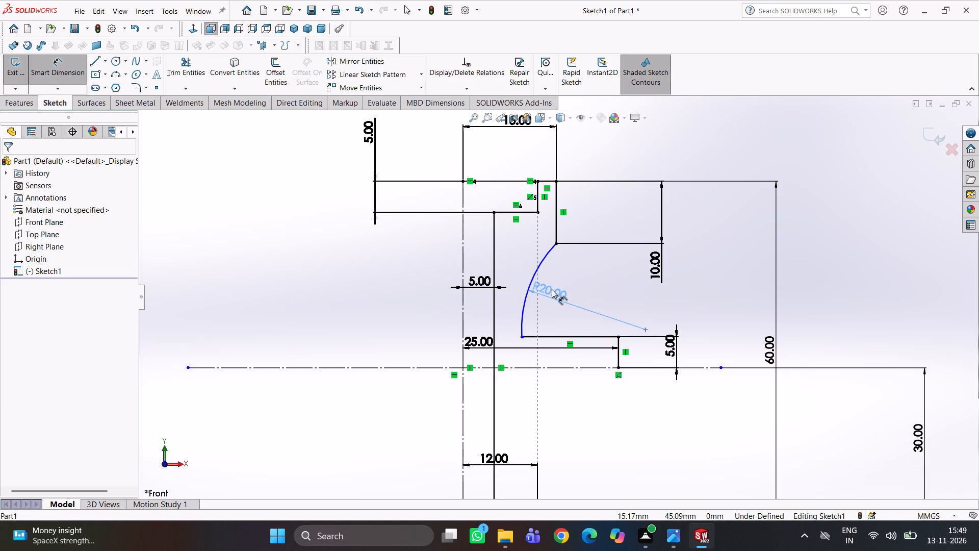
pyautogui.moveTo(552, 289); pyautogui.dragTo(552, 291)
pyautogui.click(636, 293)
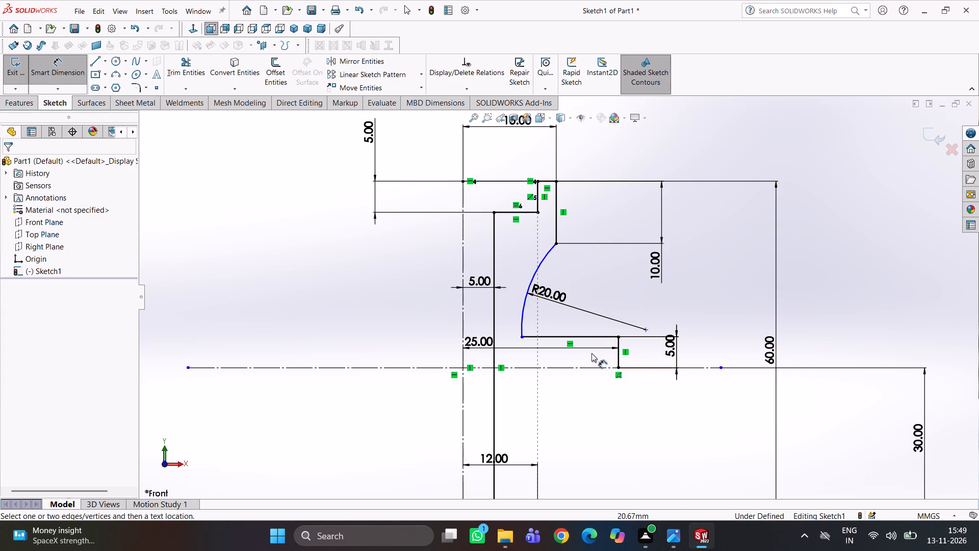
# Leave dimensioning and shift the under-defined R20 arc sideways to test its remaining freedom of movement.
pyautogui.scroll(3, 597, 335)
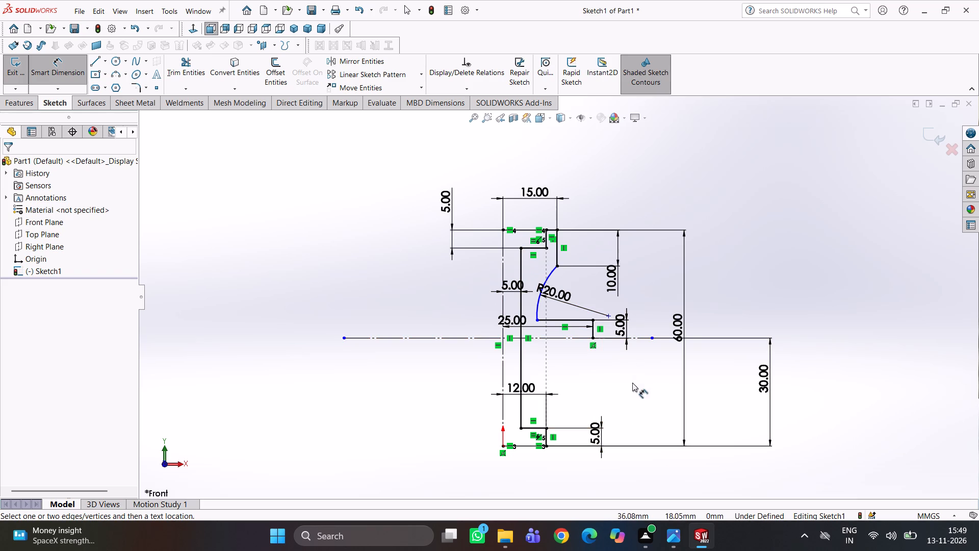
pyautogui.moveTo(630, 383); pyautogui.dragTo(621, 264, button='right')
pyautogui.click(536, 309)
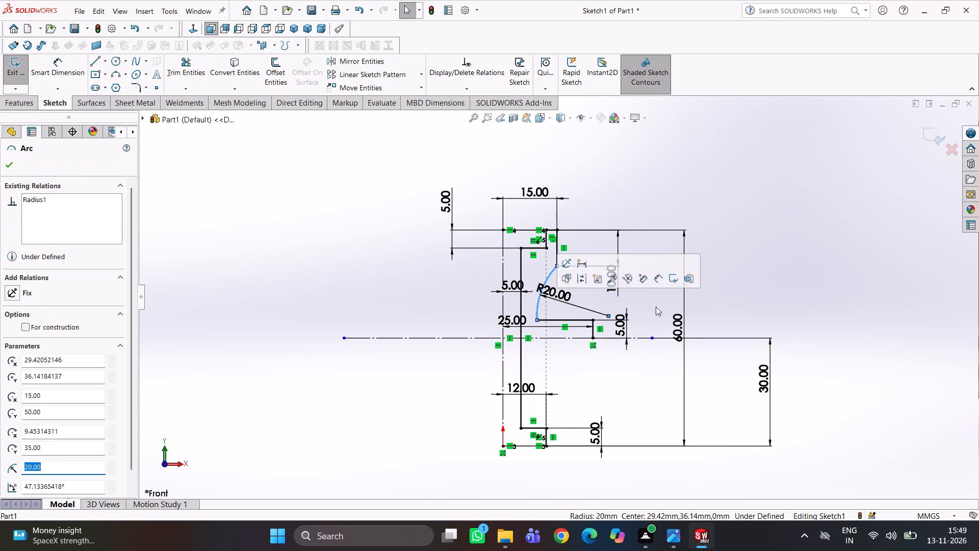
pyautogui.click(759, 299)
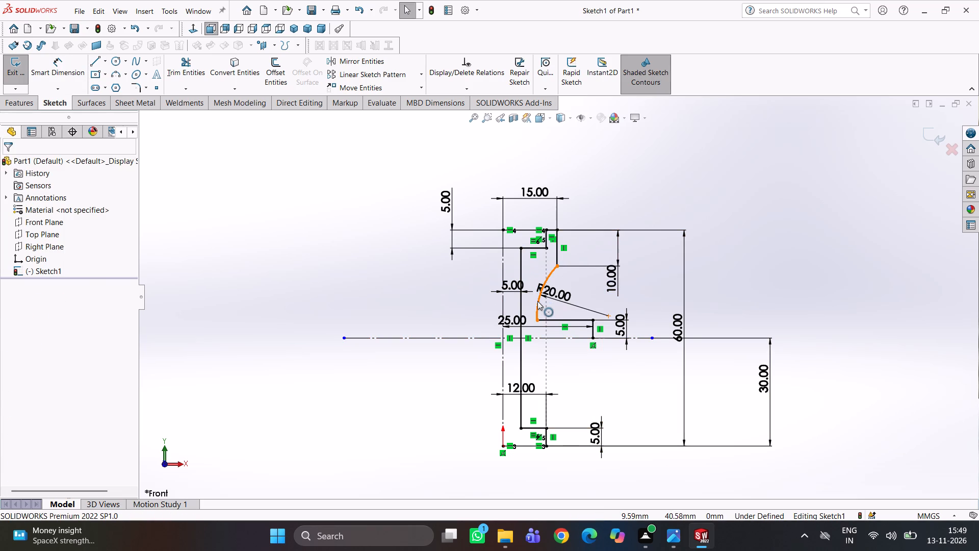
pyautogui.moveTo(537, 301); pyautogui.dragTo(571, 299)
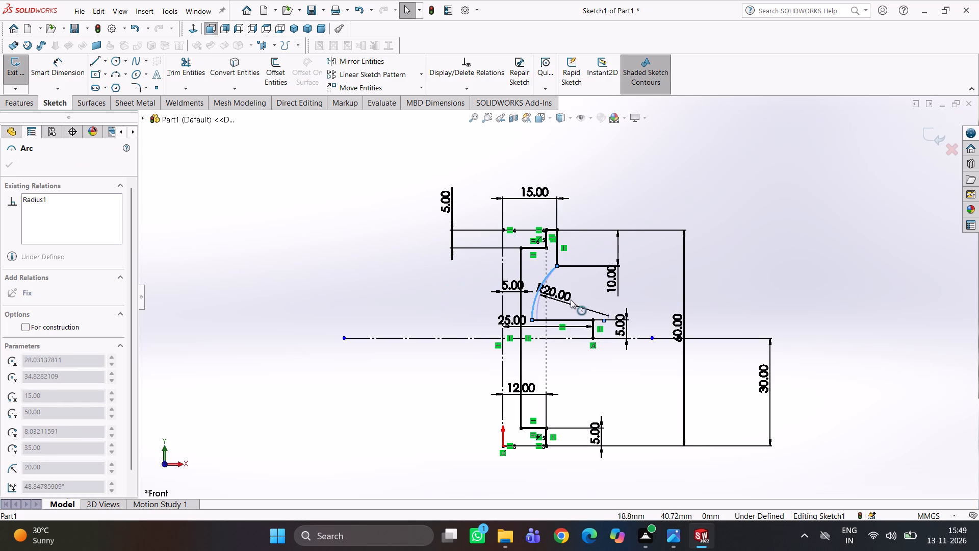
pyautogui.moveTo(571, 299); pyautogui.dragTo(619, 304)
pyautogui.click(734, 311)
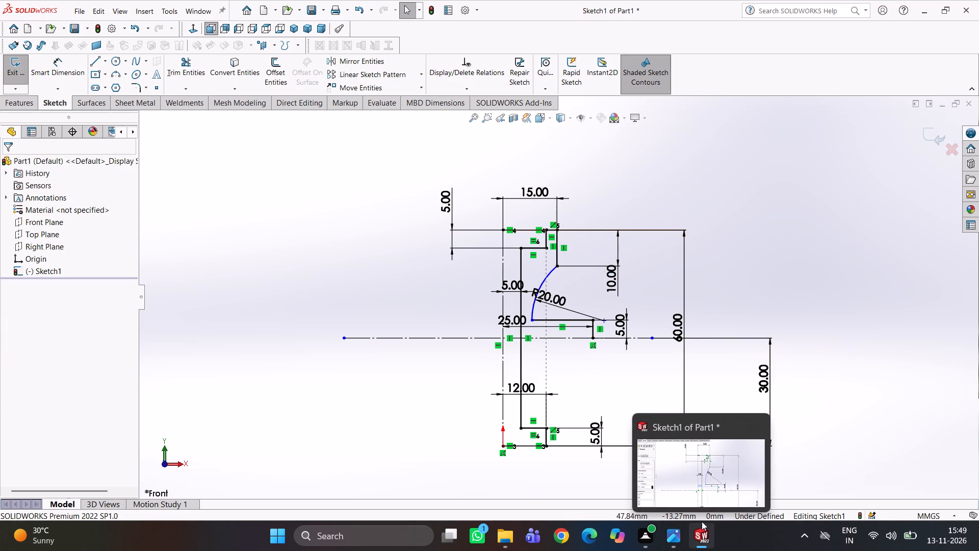
# Check the reference drawing and add a horizontal relation between the R20 arc's lower endpoint and its centre point.
pyautogui.click(673, 535)
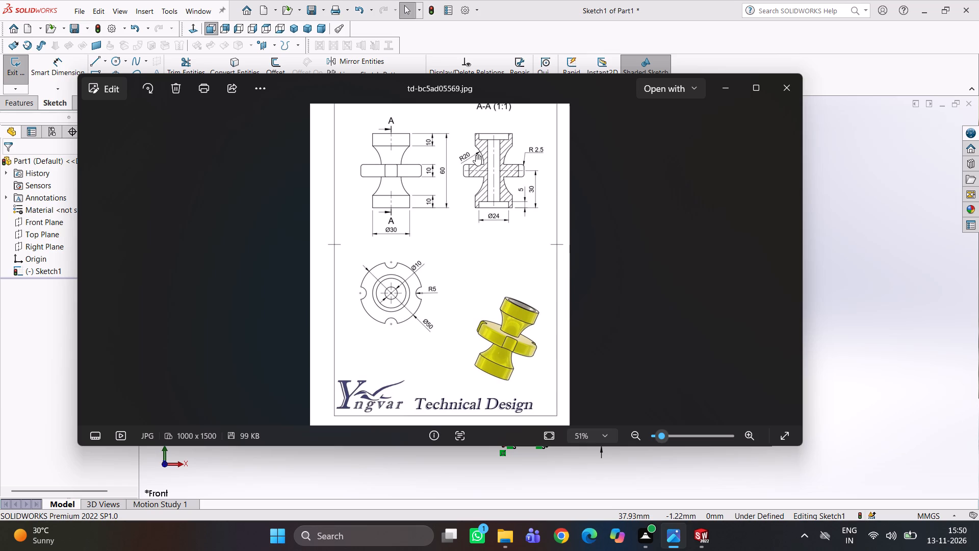
pyautogui.click(842, 269)
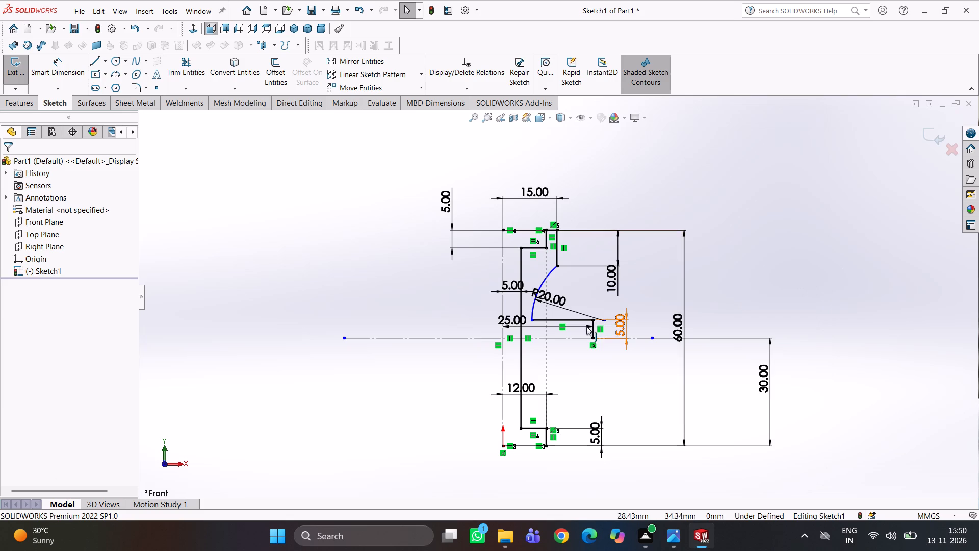
pyautogui.scroll(-3, 556, 332)
pyautogui.moveTo(514, 300); pyautogui.dragTo(525, 297)
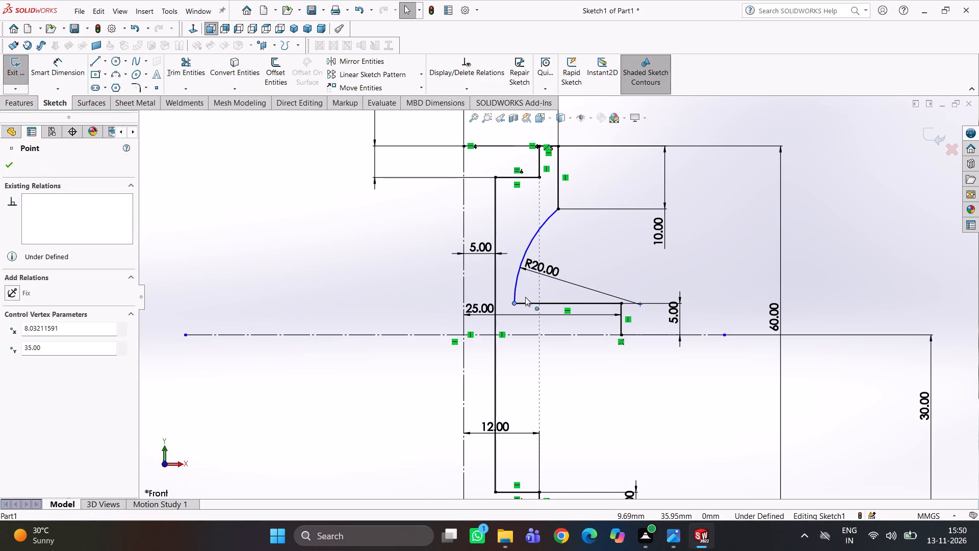
pyautogui.moveTo(525, 297); pyautogui.dragTo(519, 293)
pyautogui.click(830, 282)
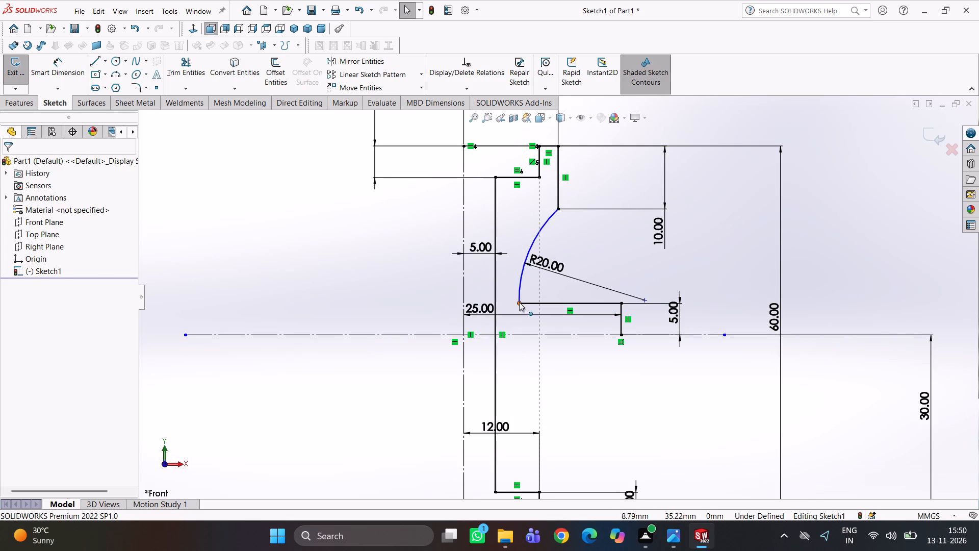
pyautogui.click(519, 302)
pyautogui.keyDown('ctrl'); pyautogui.click(645, 300); pyautogui.keyUp('ctrl')
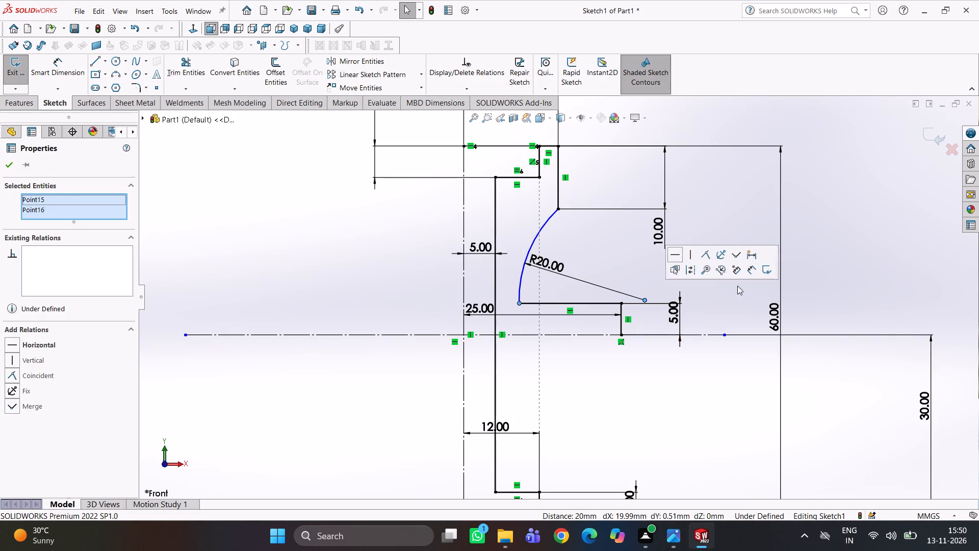
pyautogui.click(674, 254)
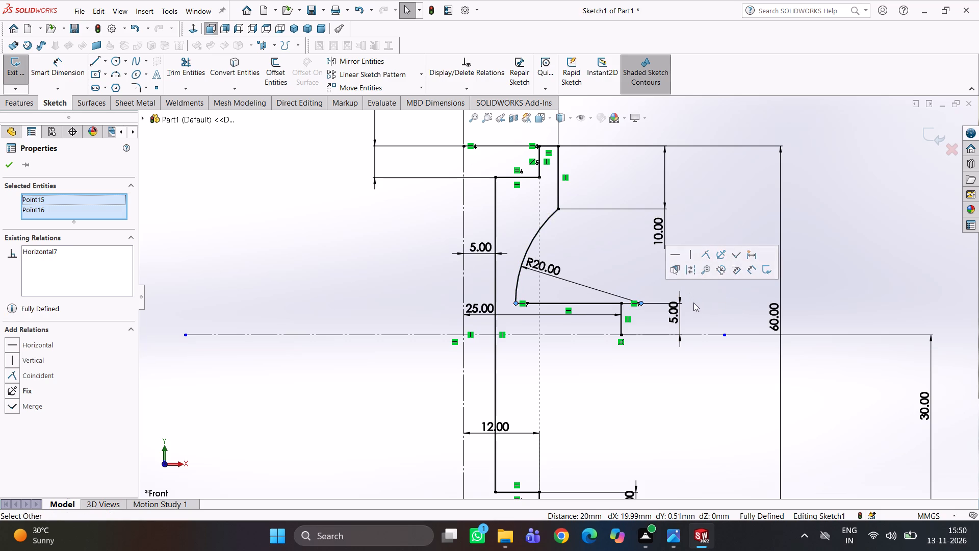
pyautogui.click(697, 307)
pyautogui.scroll(2, 652, 318)
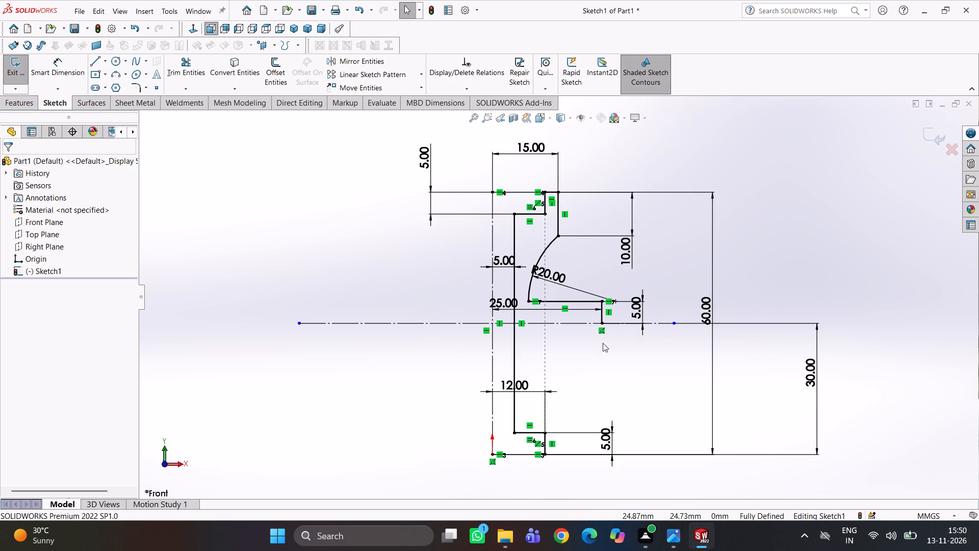
# Mirror the upper flange's top and outer lines, the R20 arc and the middle flange's two lines about the horizontal centreline.
pyautogui.click(341, 63)
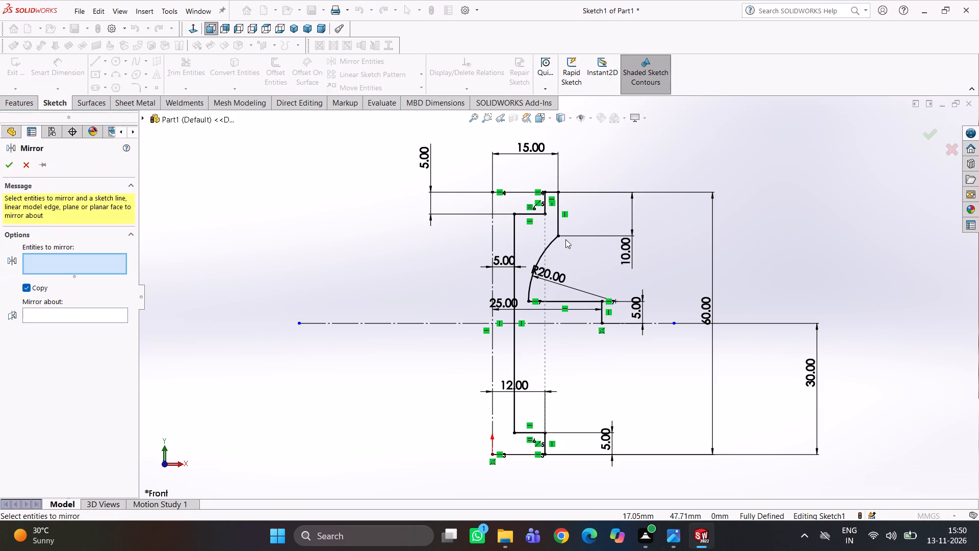
pyautogui.click(549, 193)
pyautogui.click(560, 214)
pyautogui.click(544, 254)
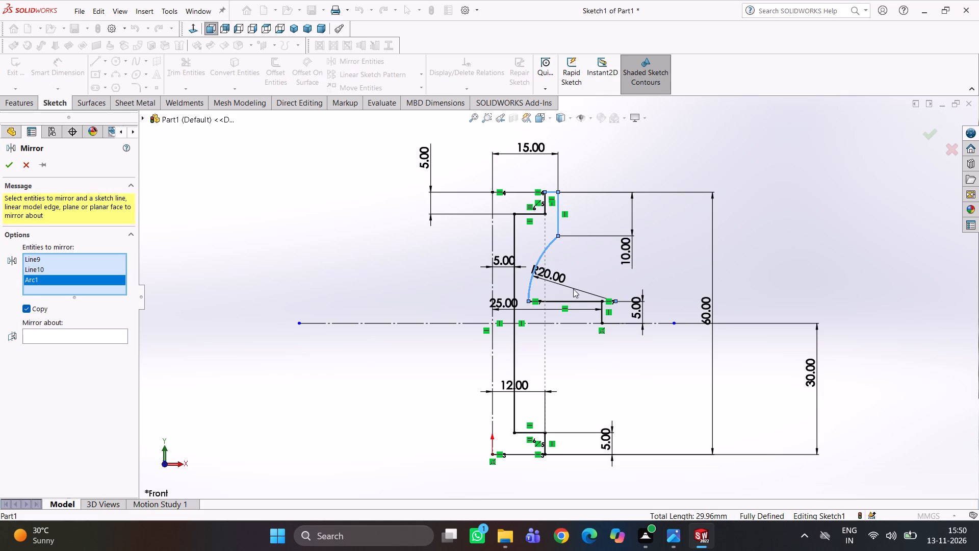
pyautogui.click(578, 304)
pyautogui.click(604, 314)
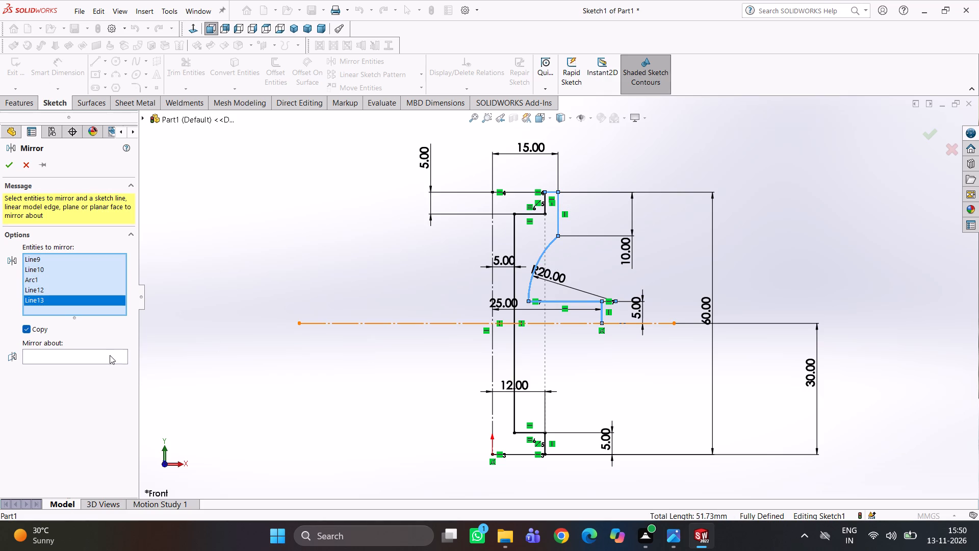
pyautogui.click(108, 357)
pyautogui.click(582, 323)
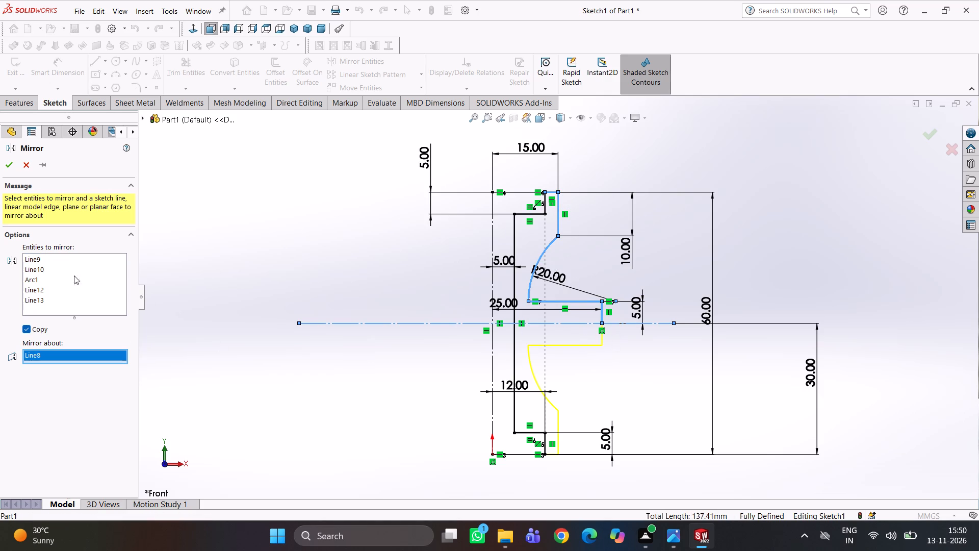
pyautogui.click(13, 166)
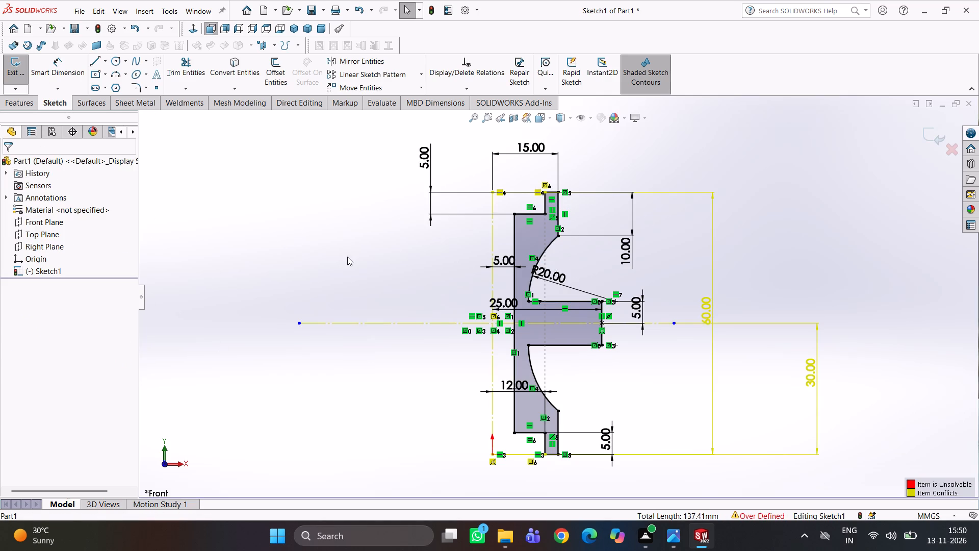
pyautogui.click(347, 257)
# Delete the conflicting 30 mm height dimension of the horizontal centreline.
pyautogui.scroll(2, 729, 350)
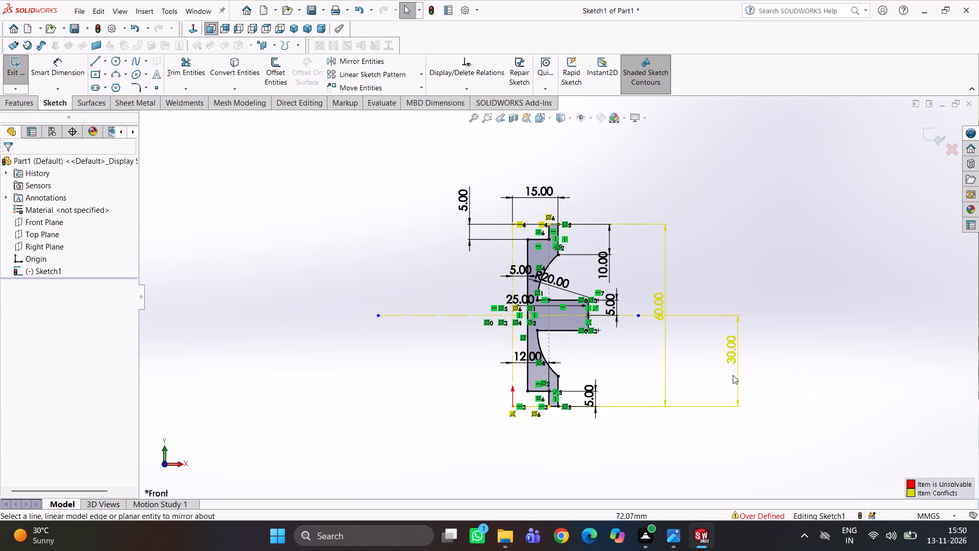
pyautogui.click(738, 362)
pyautogui.press('Delete')
pyautogui.click(755, 345)
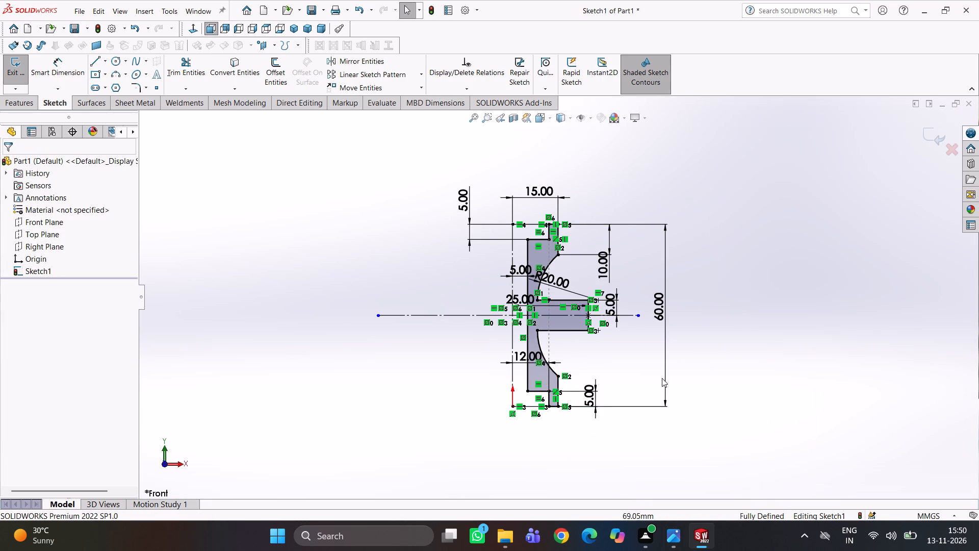
# Revolve the closed profile 360° about the vertical centreline into a solid spool.
pyautogui.scroll(2, 605, 380)
pyautogui.scroll(-3, 554, 382)
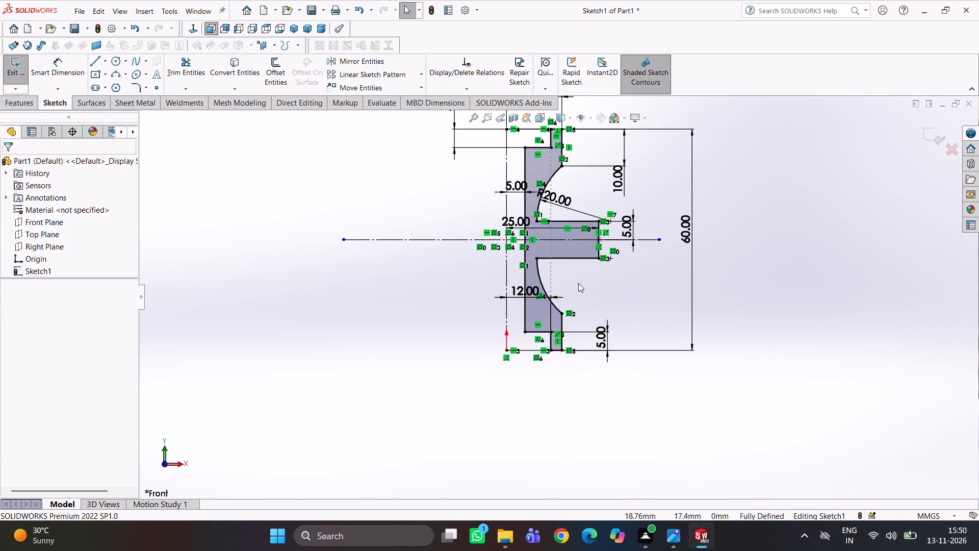
pyautogui.scroll(1, 541, 263)
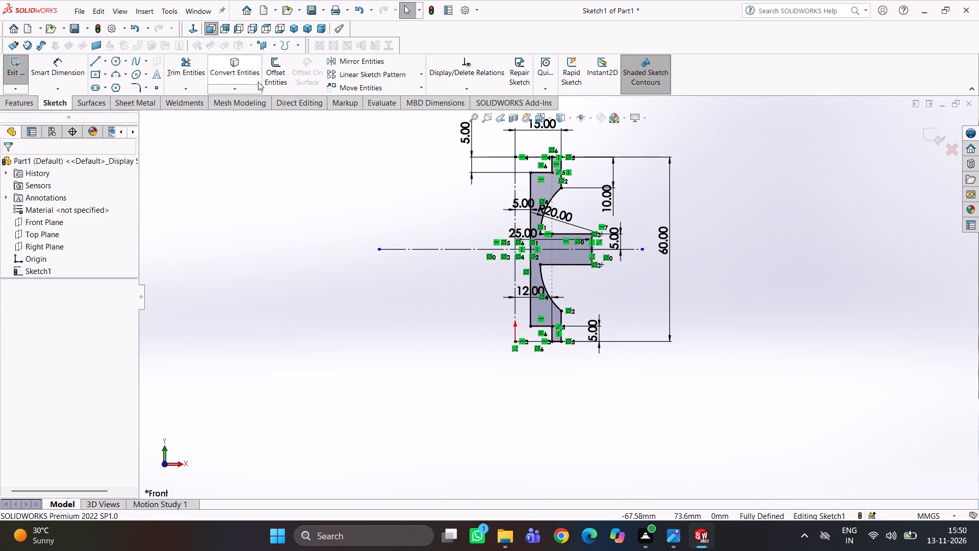
pyautogui.click(21, 107)
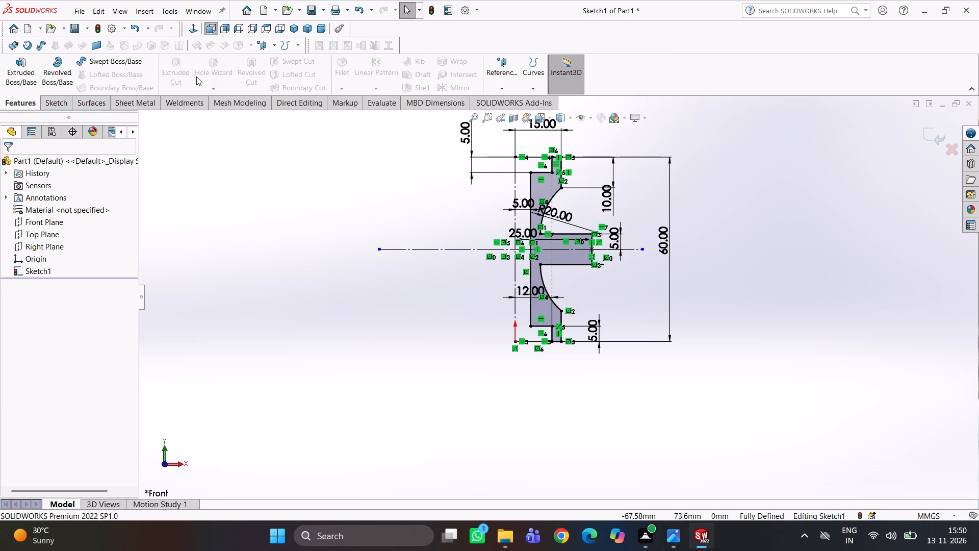
pyautogui.click(51, 67)
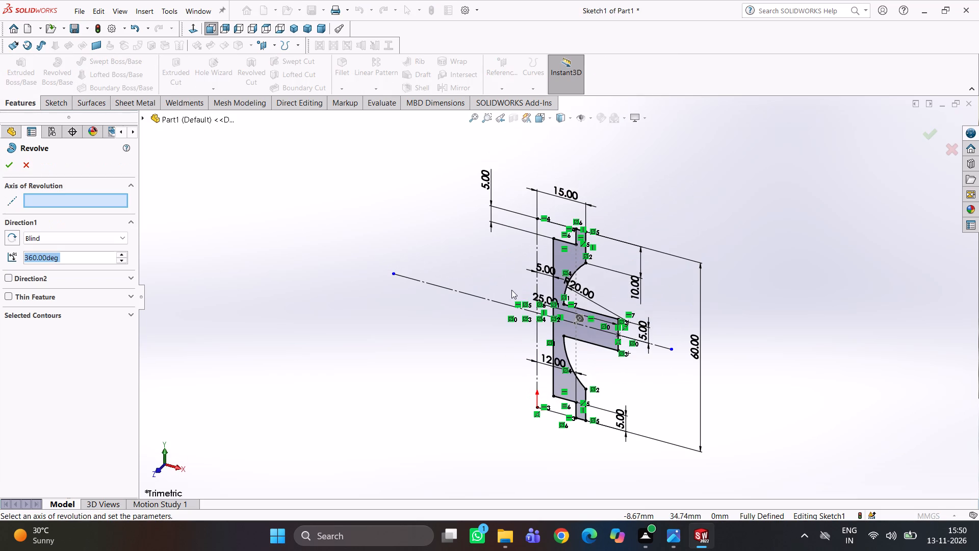
pyautogui.click(538, 278)
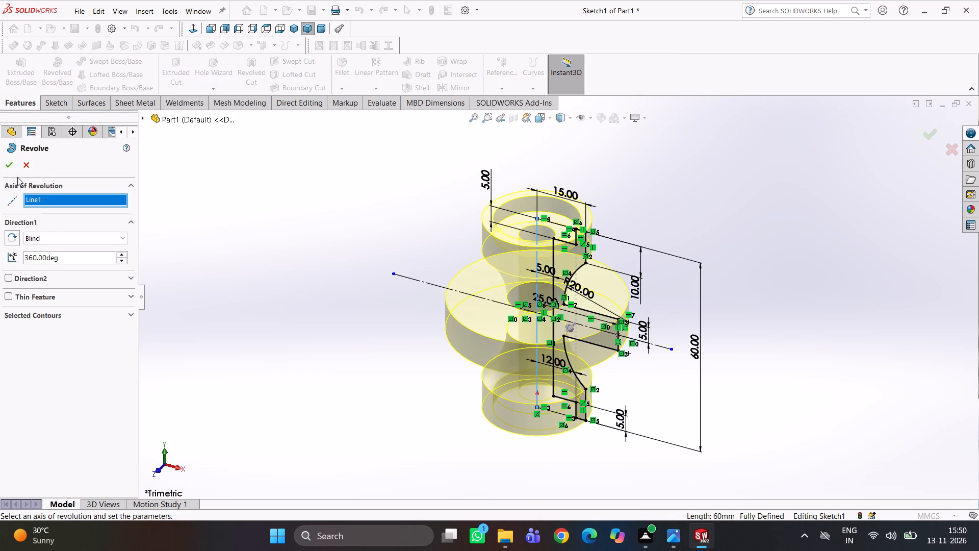
pyautogui.click(15, 165)
pyautogui.click(348, 220)
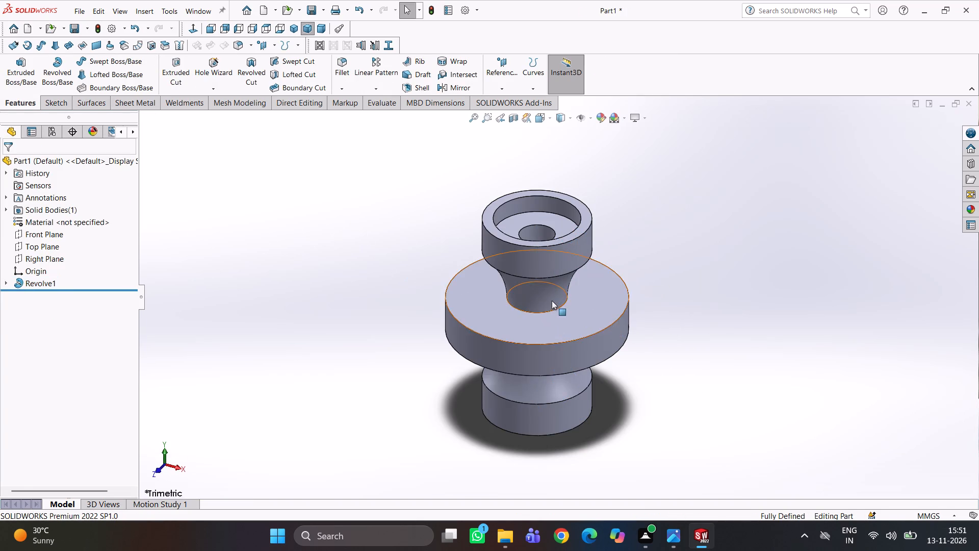
# Fillet the upper and lower outer edges of the middle flange with a 2.5 mm radius.
pyautogui.moveTo(576, 317); pyautogui.dragTo(562, 243, button='middle')
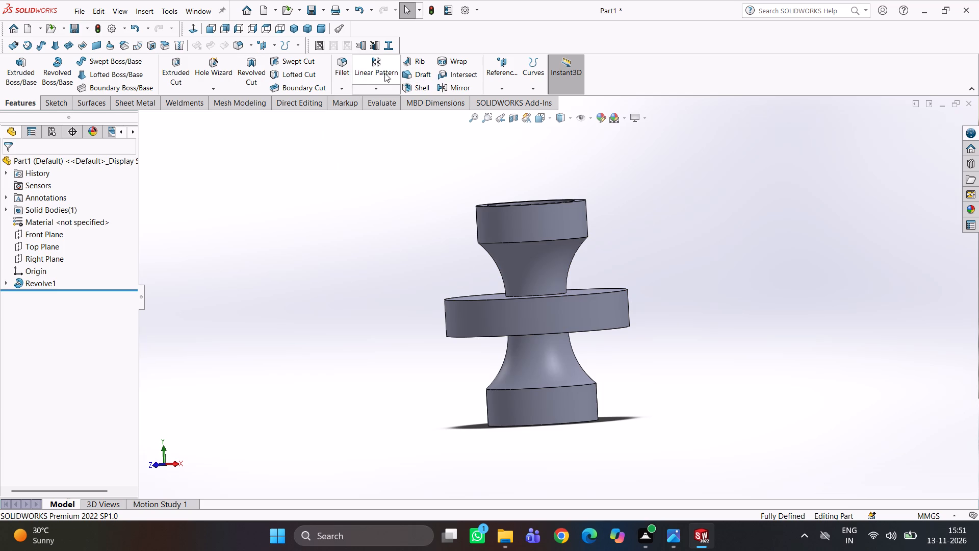
pyautogui.click(346, 66)
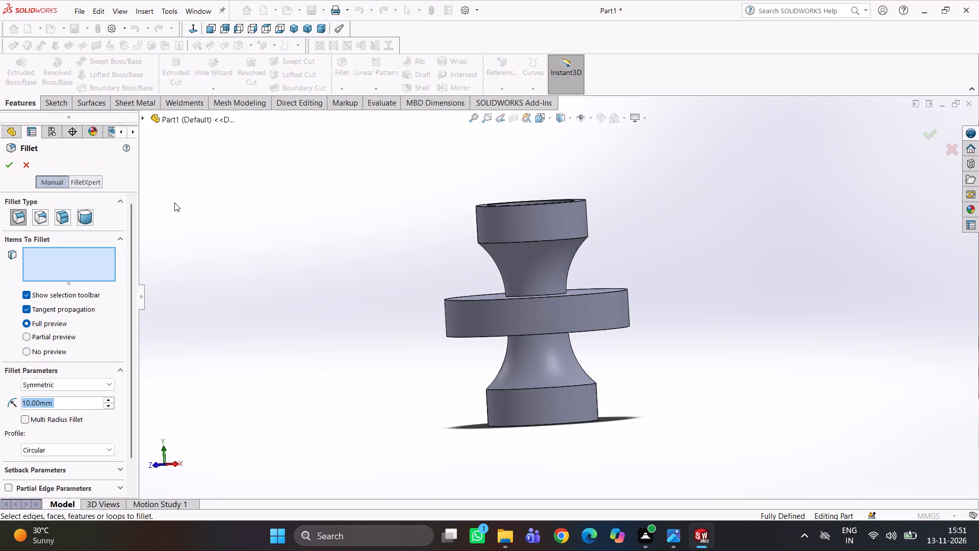
pyautogui.write('2.5')
pyautogui.press('Return')
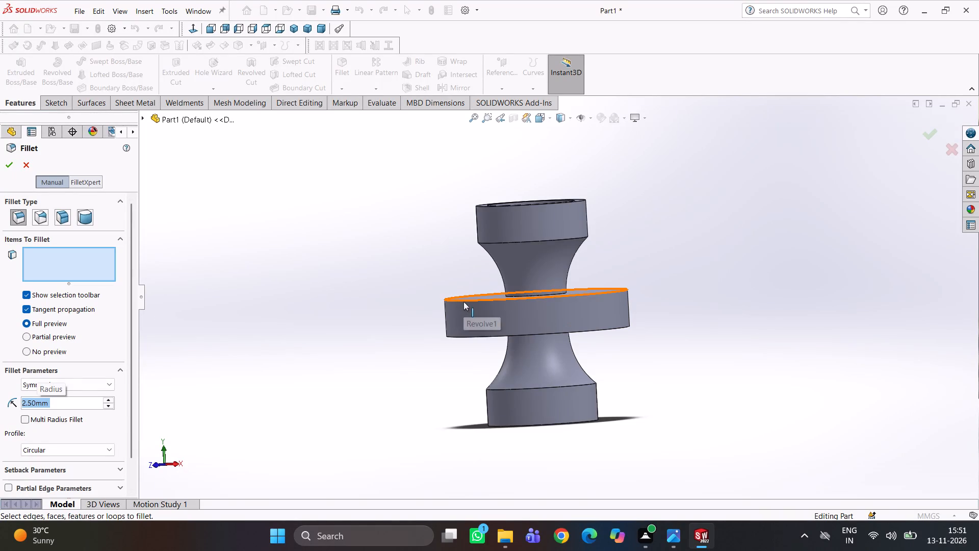
pyautogui.click(463, 302)
pyautogui.moveTo(425, 350); pyautogui.dragTo(446, 348, button='middle')
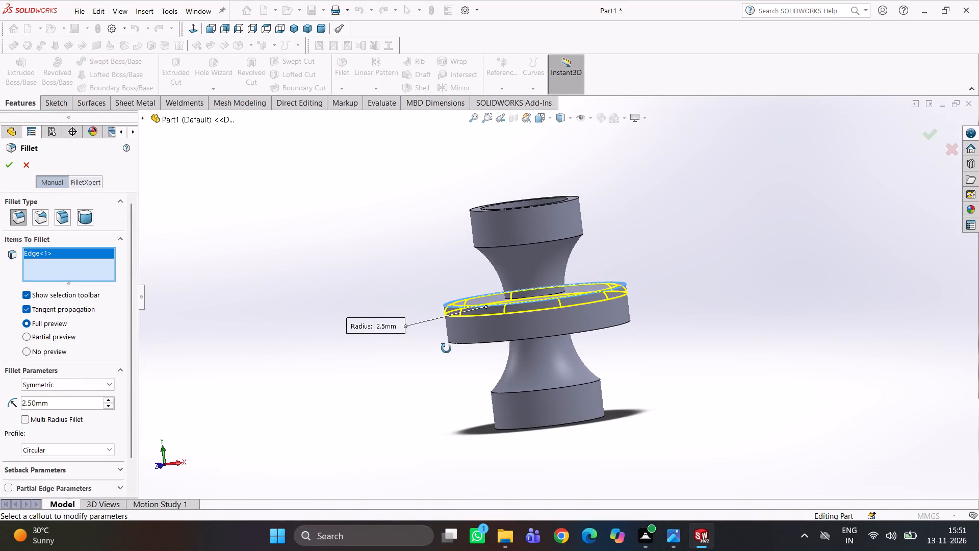
pyautogui.moveTo(446, 348); pyautogui.dragTo(450, 310, button='middle')
pyautogui.click(465, 330)
pyautogui.moveTo(441, 364); pyautogui.dragTo(441, 365, button='middle')
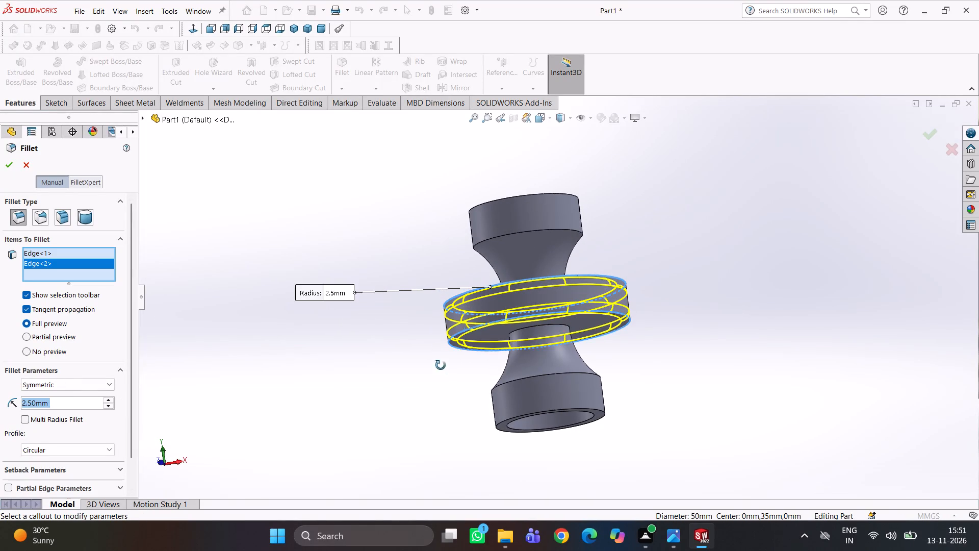
pyautogui.moveTo(441, 365); pyautogui.dragTo(445, 398, button='middle')
pyautogui.scroll(1, 445, 398)
pyautogui.click(4, 169)
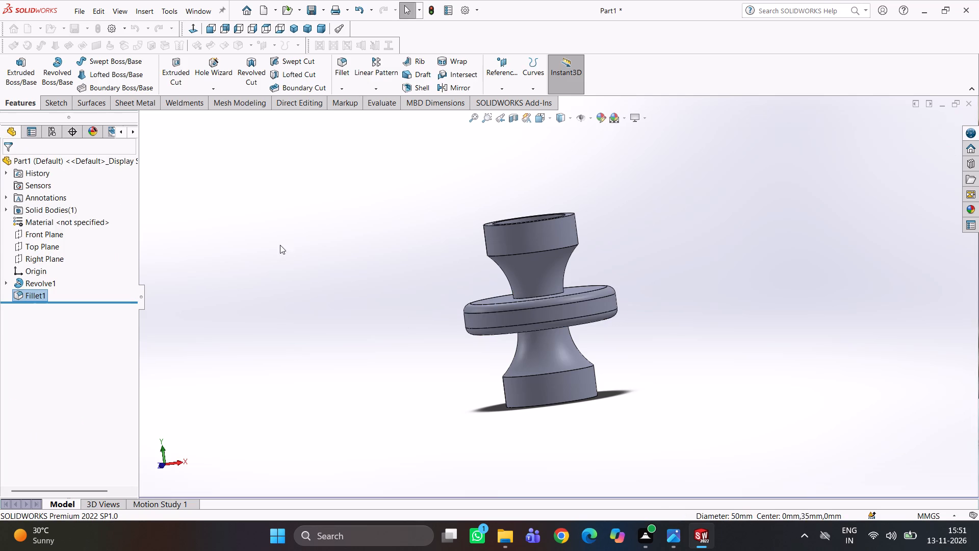
# Check the reference drawing and start a new sketch on the middle flange's upper face.
pyautogui.moveTo(280, 245); pyautogui.dragTo(365, 254, button='middle')
pyautogui.click(678, 540)
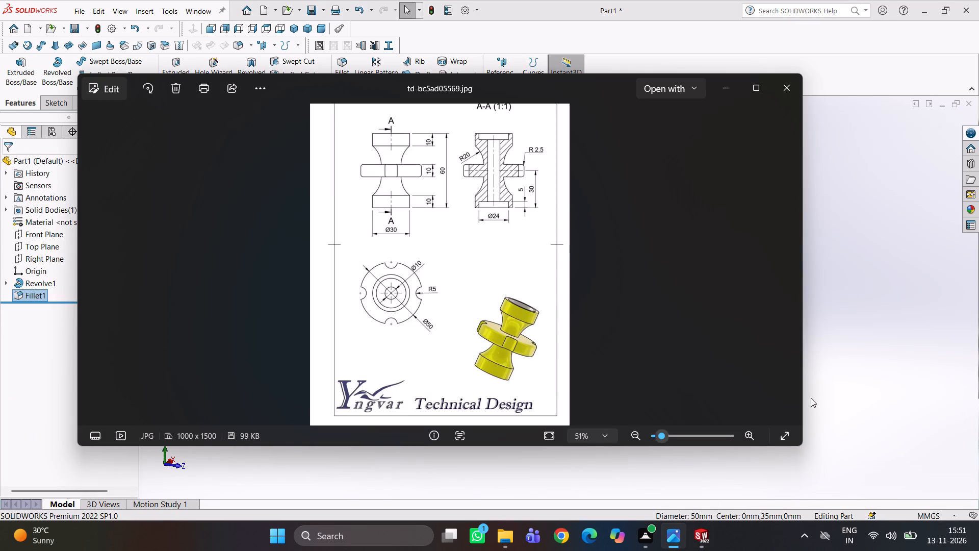
pyautogui.click(838, 353)
pyautogui.moveTo(605, 343); pyautogui.dragTo(595, 466, button='middle')
pyautogui.click(570, 334)
pyautogui.click(615, 304)
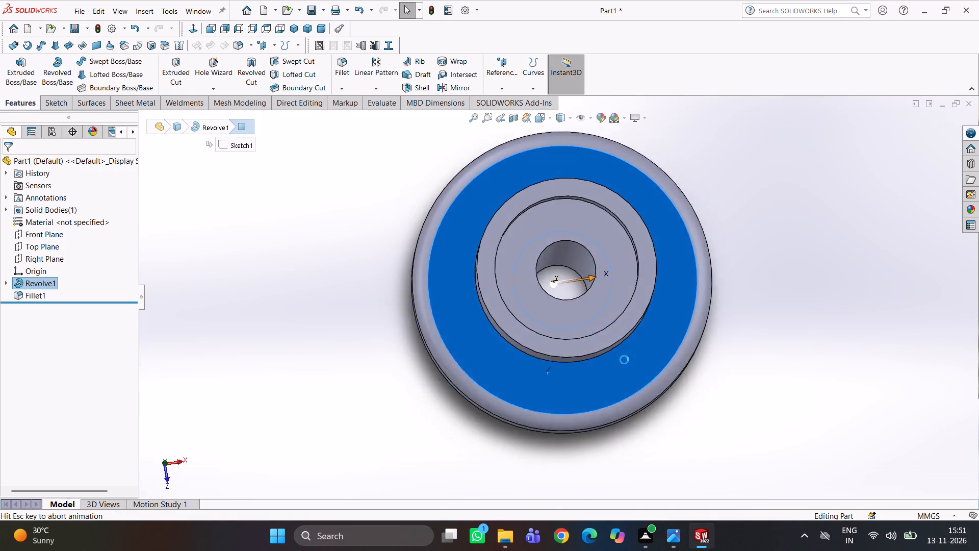
pyautogui.scroll(2, 694, 413)
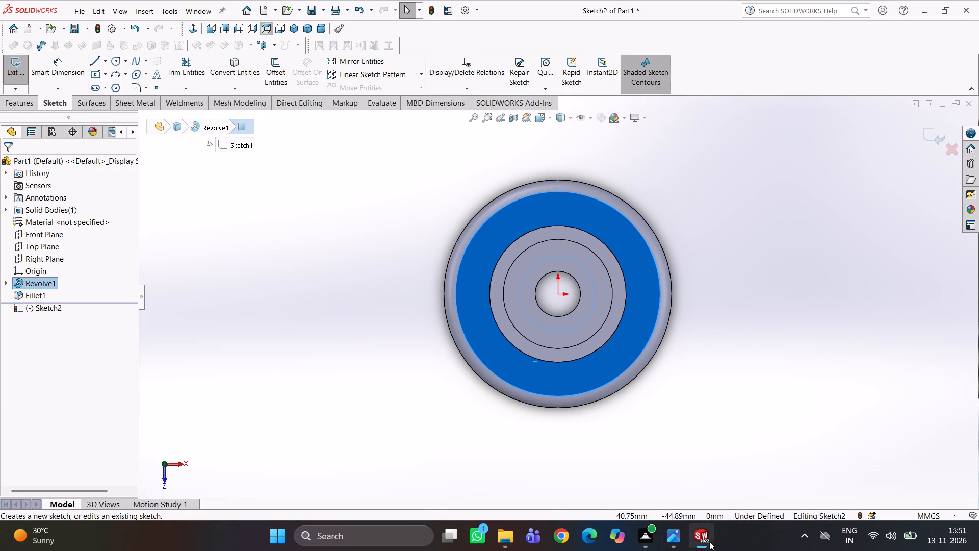
# Sketch a vertical construction line about 62 mm long through the origin, spanning the full flange diameter.
pyautogui.click(681, 537)
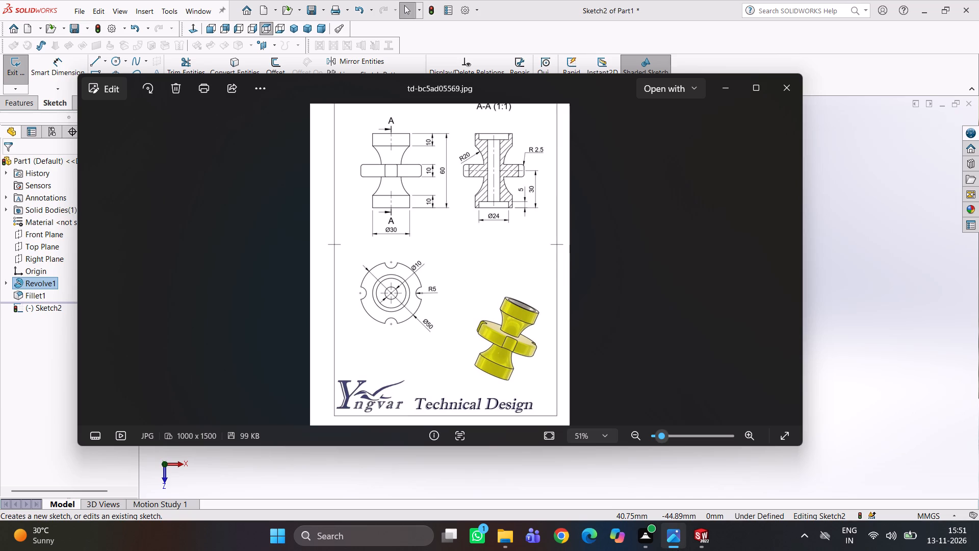
pyautogui.click(700, 533)
pyautogui.moveTo(671, 229); pyautogui.dragTo(685, 230, button='right')
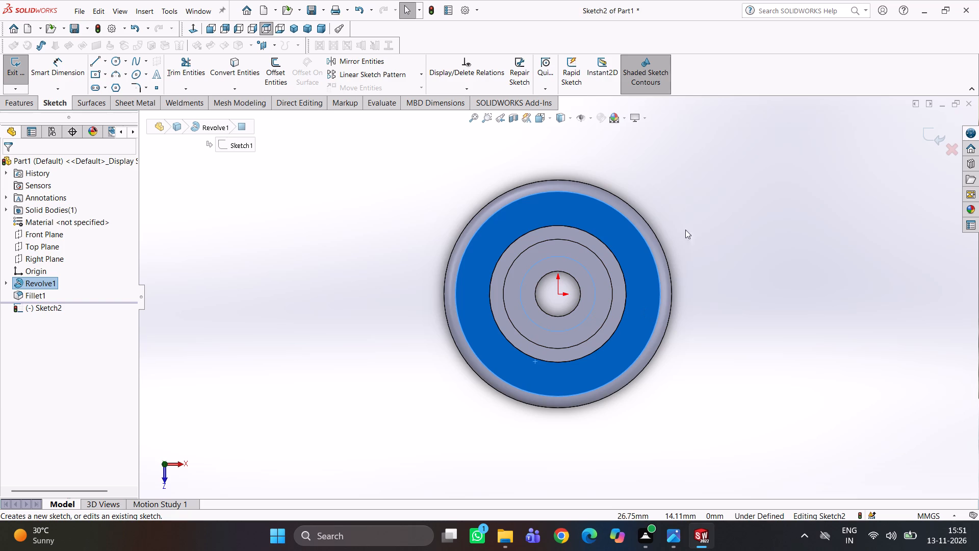
pyautogui.moveTo(685, 230); pyautogui.dragTo(546, 207, button='right')
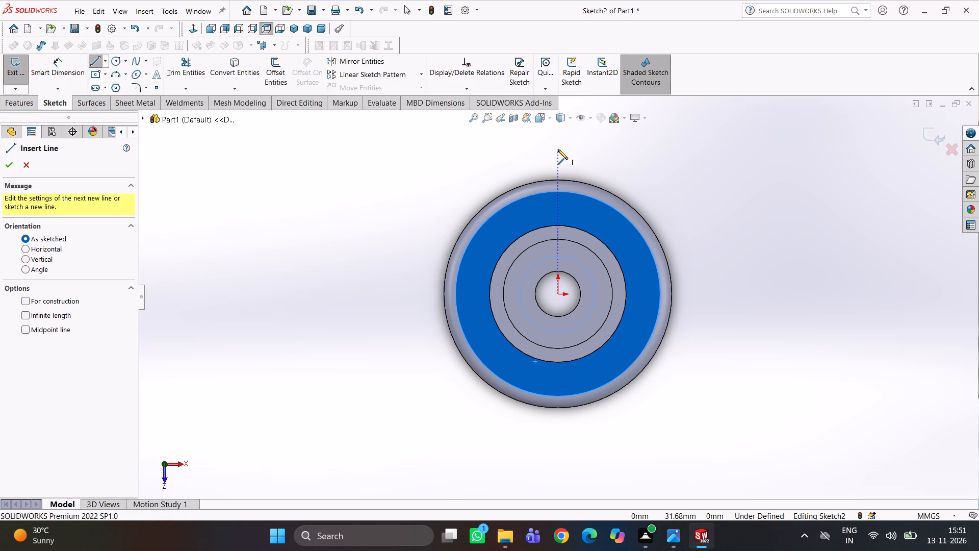
pyautogui.click(558, 149)
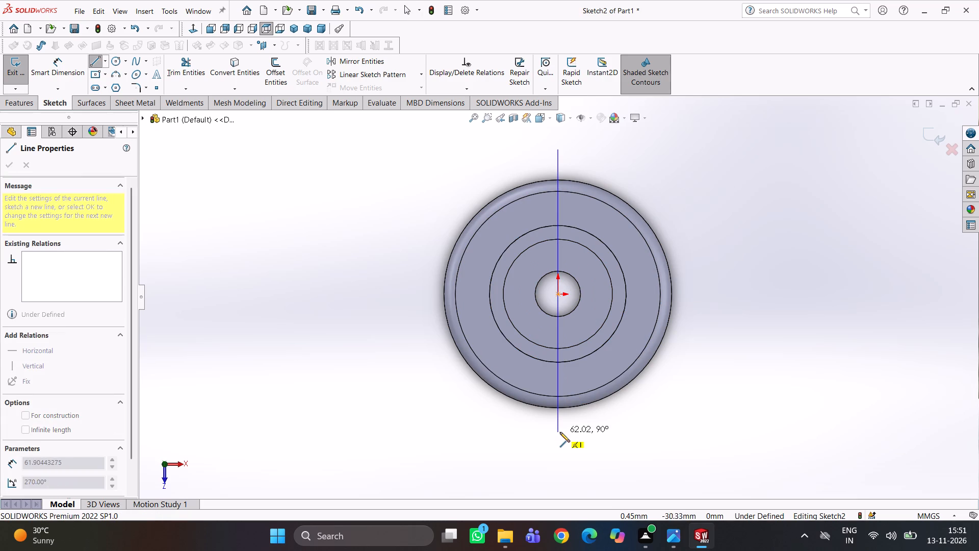
pyautogui.click(560, 432)
pyautogui.rightClick(648, 399)
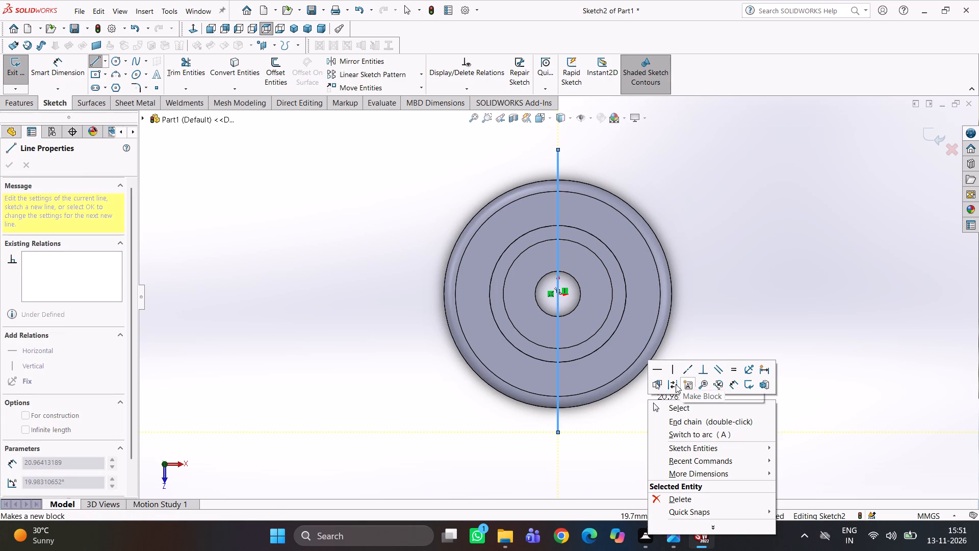
pyautogui.click(669, 385)
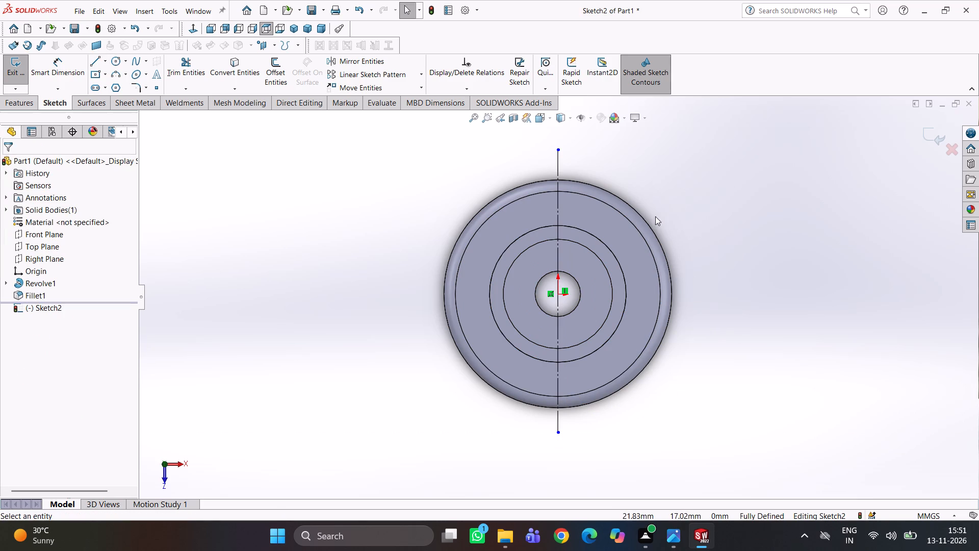
# Convert the flange's outer 50 mm edge into a sketch circle and make it construction geometry.
pyautogui.click(248, 64)
pyautogui.click(588, 184)
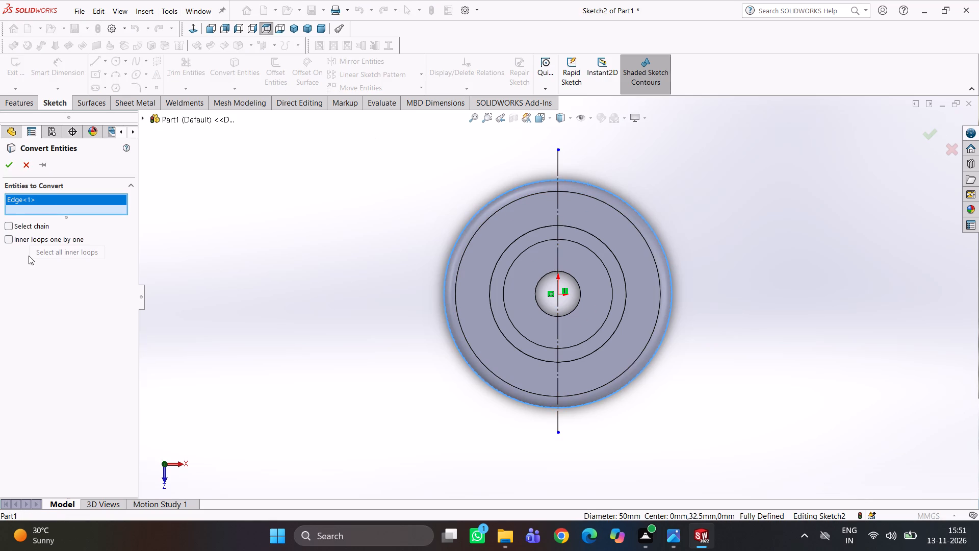
pyautogui.click(11, 165)
pyautogui.click(248, 233)
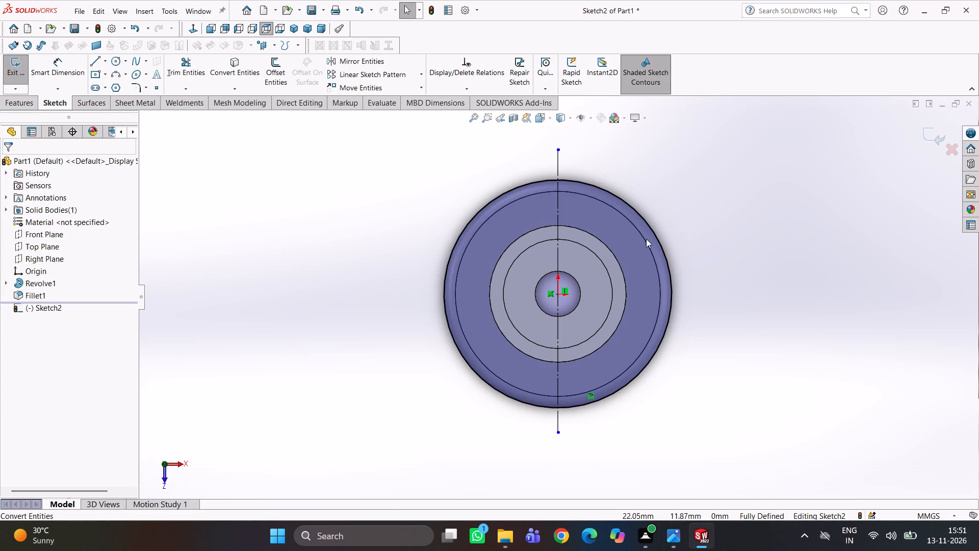
pyautogui.click(549, 180)
pyautogui.click(596, 147)
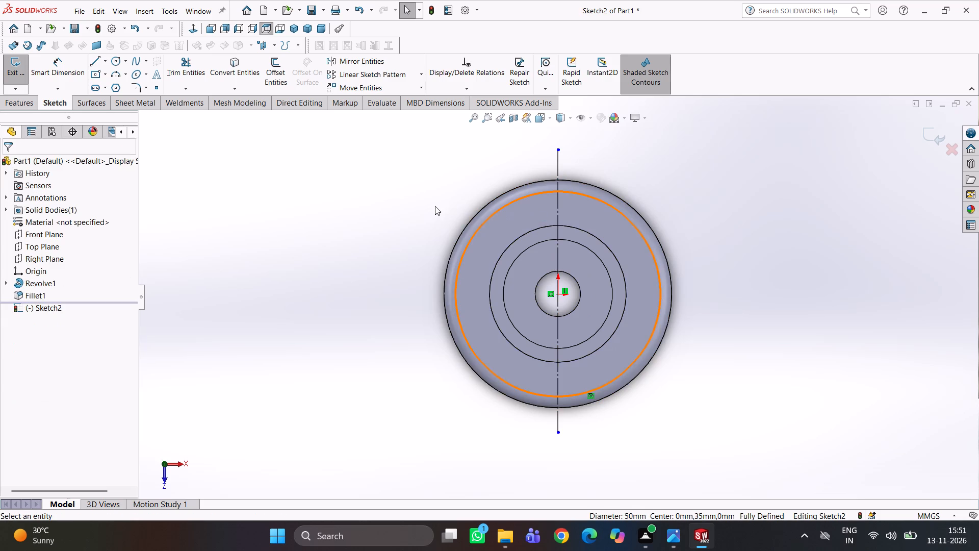
pyautogui.click(433, 205)
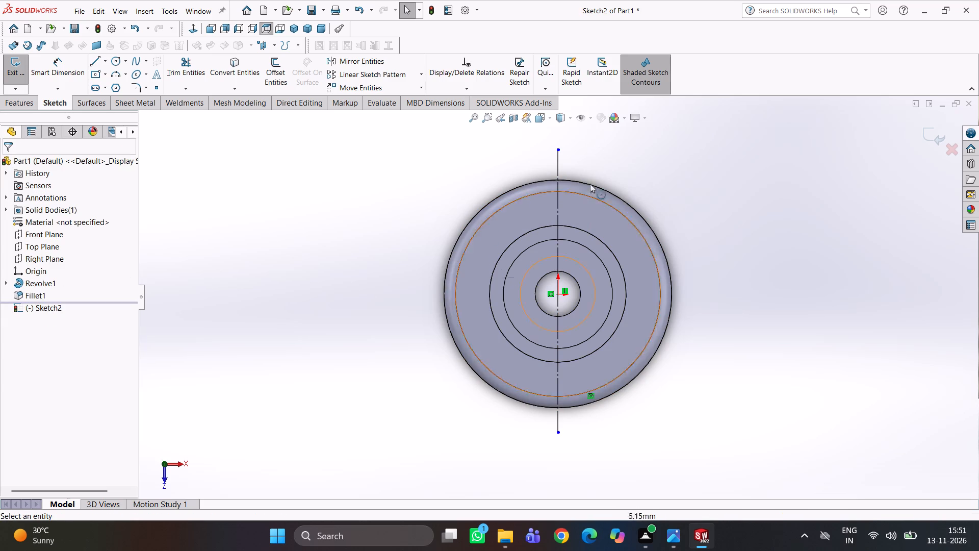
# Sketch a circle centred where the vertical centreline meets the top of the construction circle, and dimension its diameter to 10 mm.
pyautogui.moveTo(287, 238); pyautogui.dragTo(400, 227, button='right')
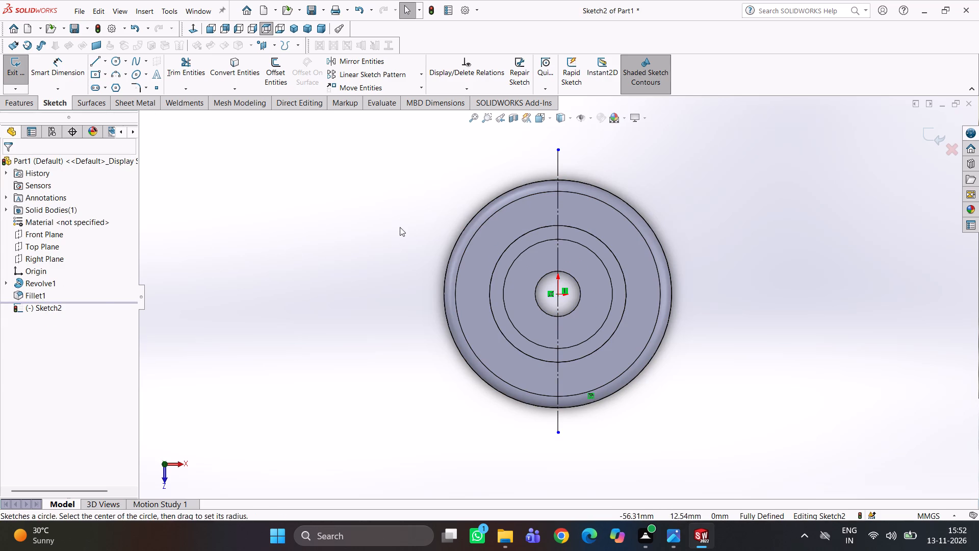
pyautogui.moveTo(400, 227); pyautogui.dragTo(395, 229, button='right')
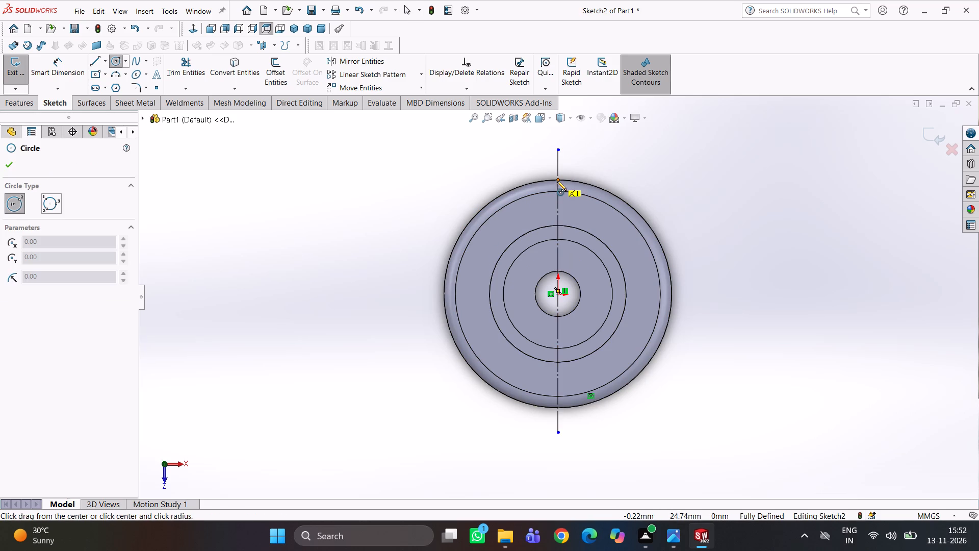
pyautogui.click(557, 181)
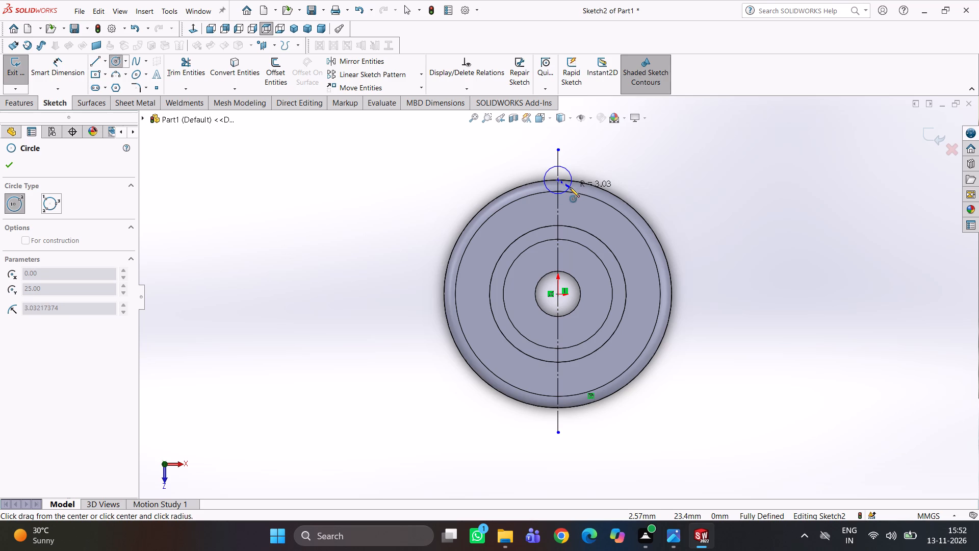
pyautogui.click(569, 186)
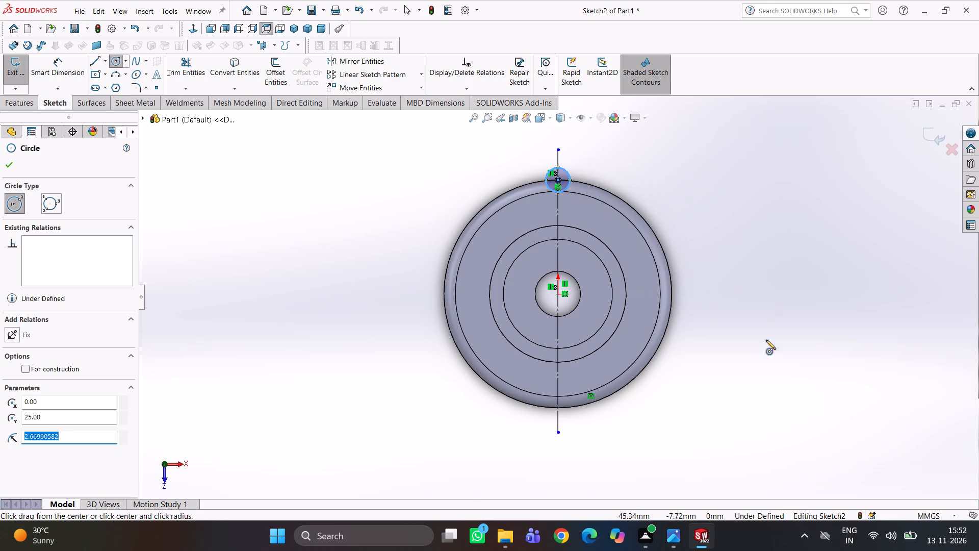
pyautogui.click(681, 532)
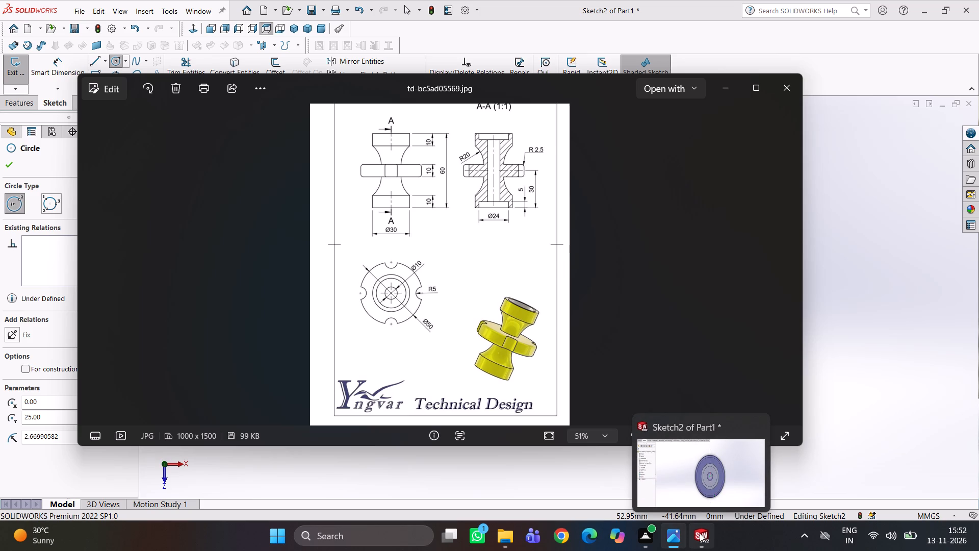
pyautogui.click(700, 533)
pyautogui.moveTo(771, 266); pyautogui.dragTo(741, 156, button='right')
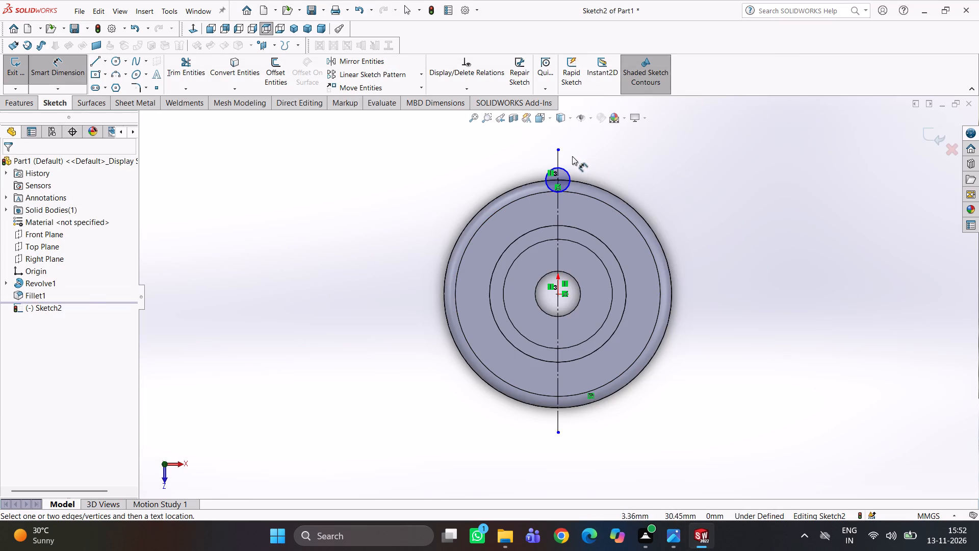
pyautogui.click(570, 175)
pyautogui.click(617, 163)
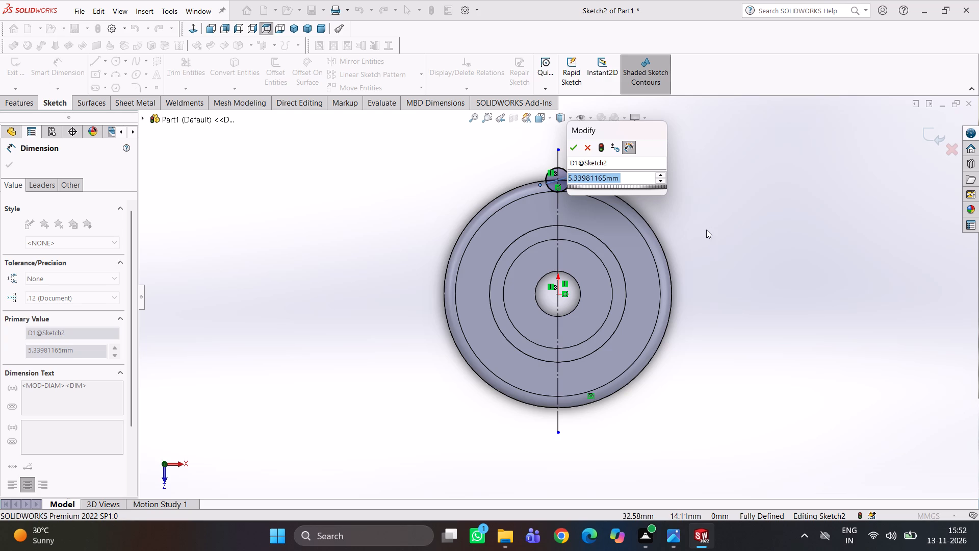
pyautogui.write('10')
pyautogui.press('Return')
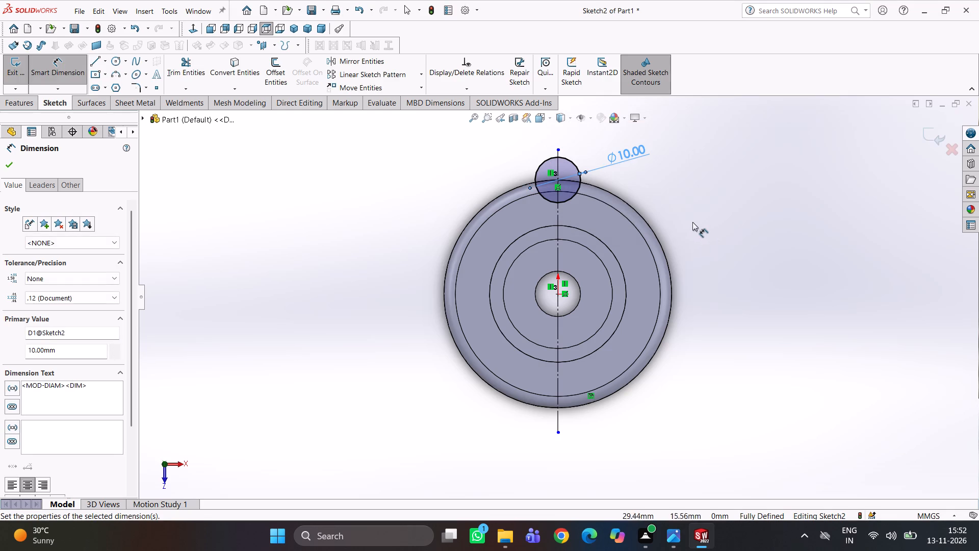
pyautogui.click(704, 221)
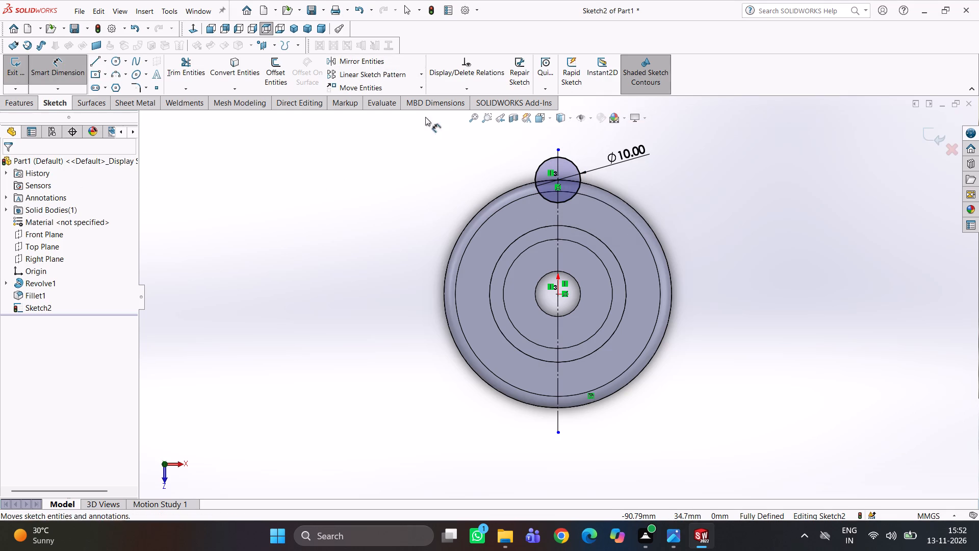
# Circular-pattern the 10 mm circle about the origin with 4 equally spaced instances over 360°.
pyautogui.click(422, 71)
pyautogui.click(399, 97)
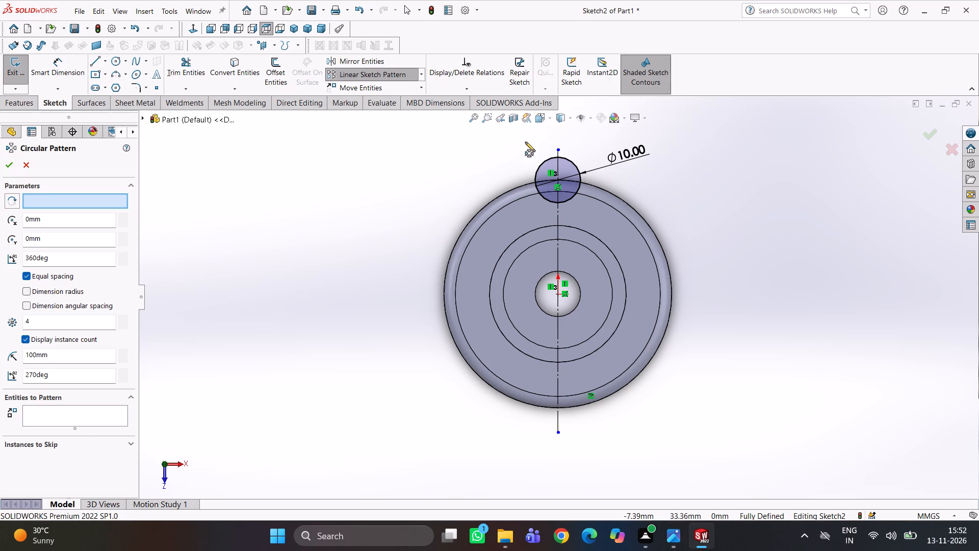
pyautogui.click(544, 167)
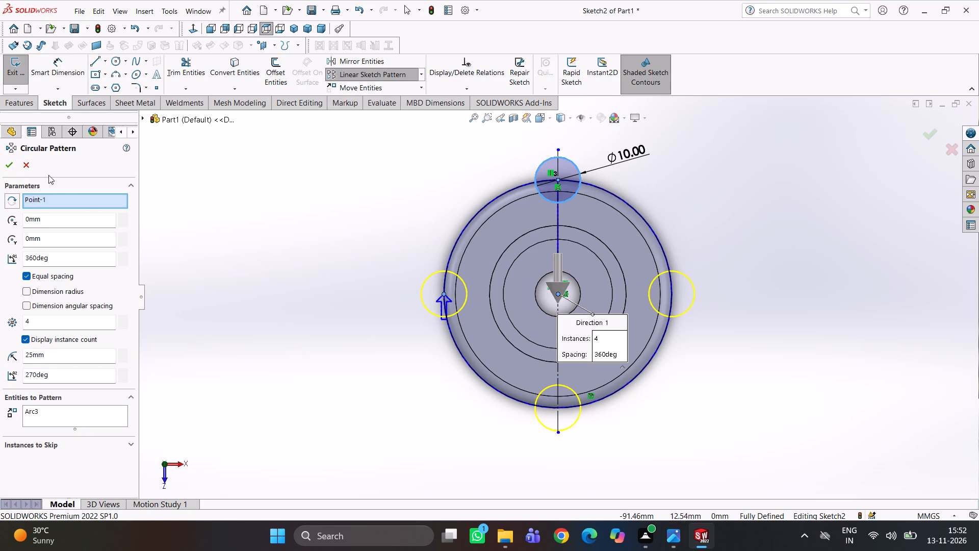
pyautogui.click(10, 166)
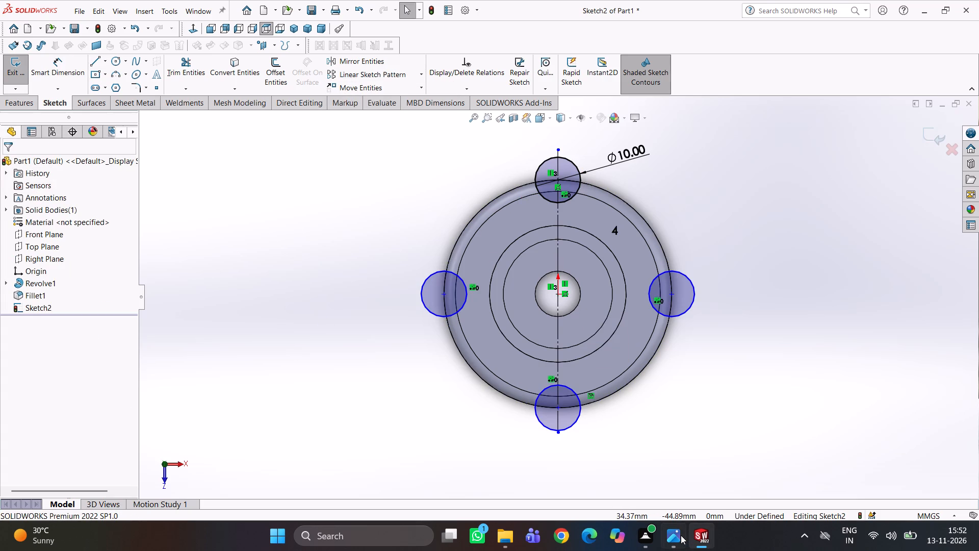
# Make the centres of the left and lower patterned circles coincident with the construction circle.
pyautogui.click(681, 535)
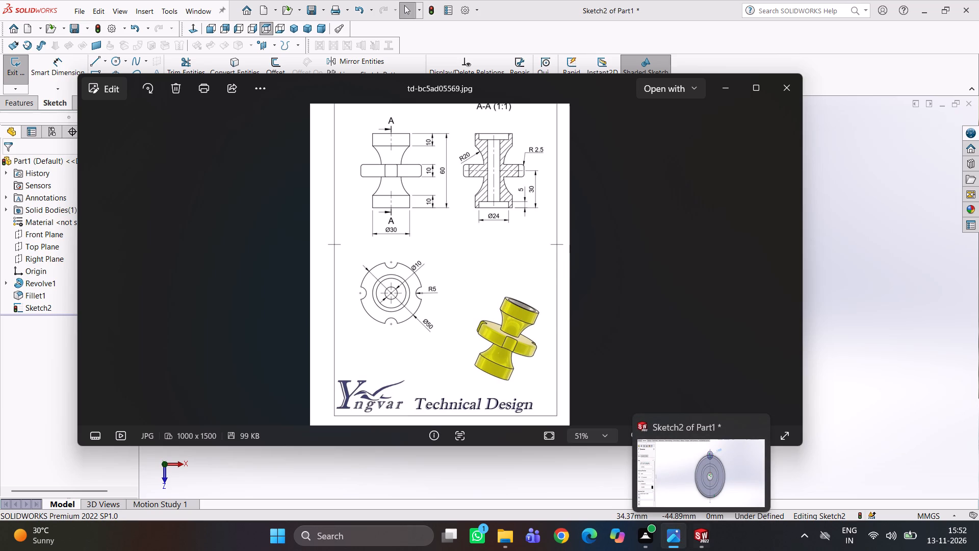
pyautogui.click(704, 534)
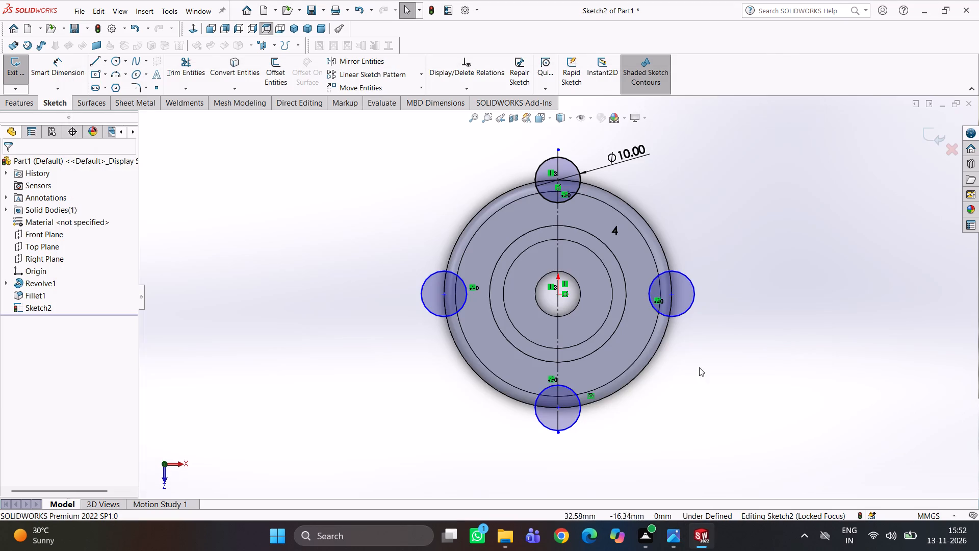
pyautogui.click(314, 205)
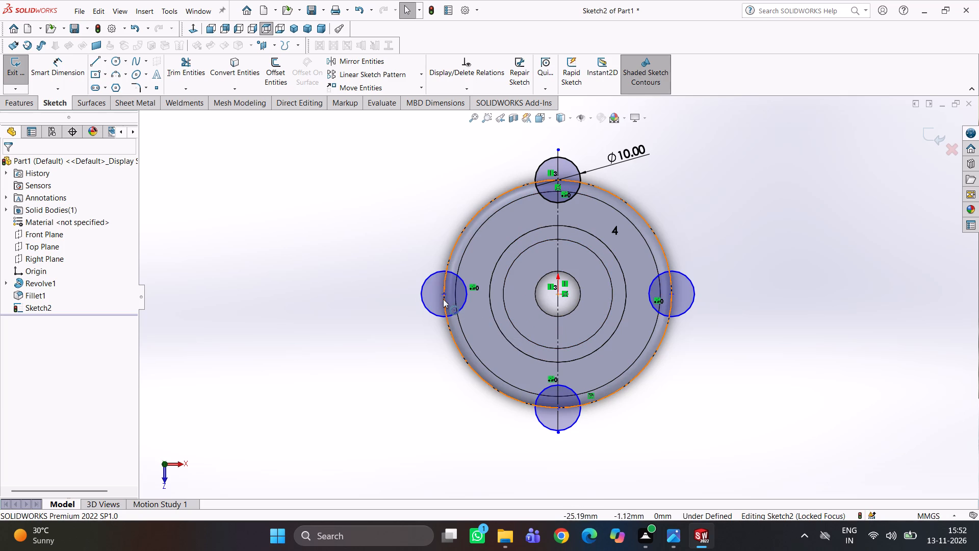
pyautogui.click(443, 294)
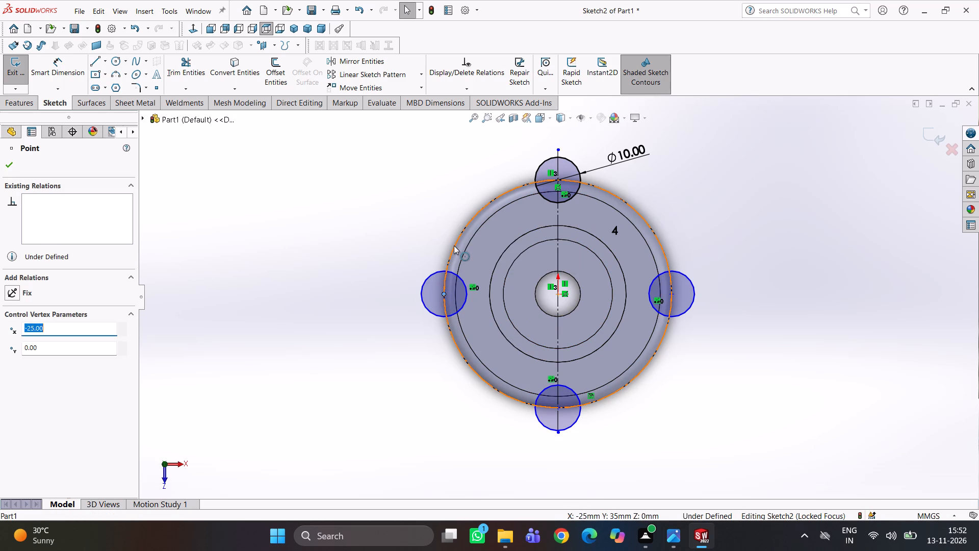
pyautogui.keyDown('ctrl'); pyautogui.click(454, 245); pyautogui.keyUp('ctrl')
pyautogui.click(6, 359)
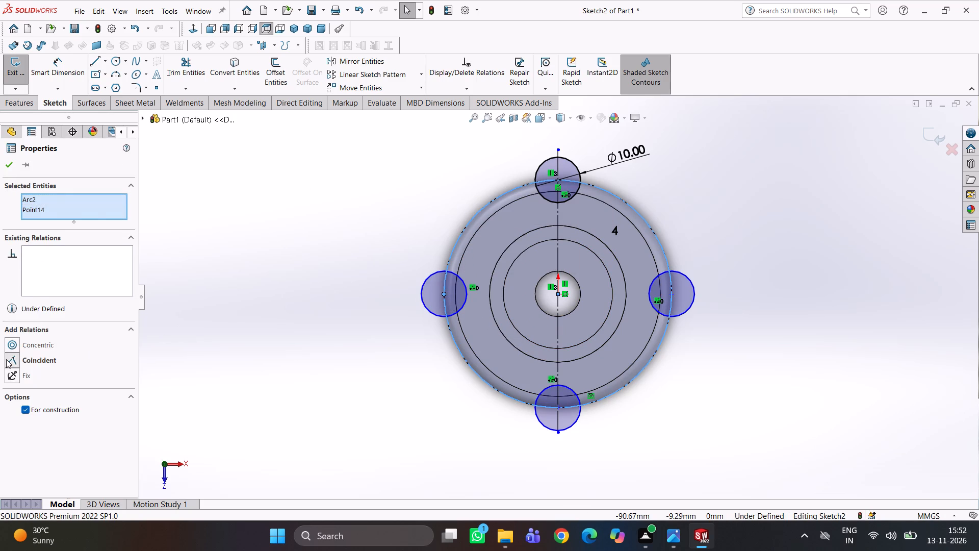
pyautogui.click(291, 305)
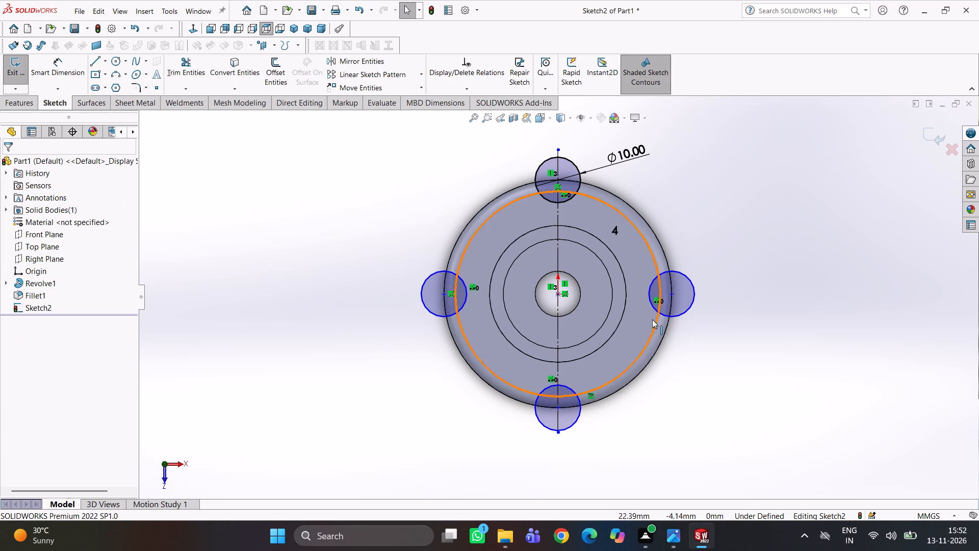
pyautogui.keyDown('ctrl'); pyautogui.click(556, 407); pyautogui.keyUp('ctrl')
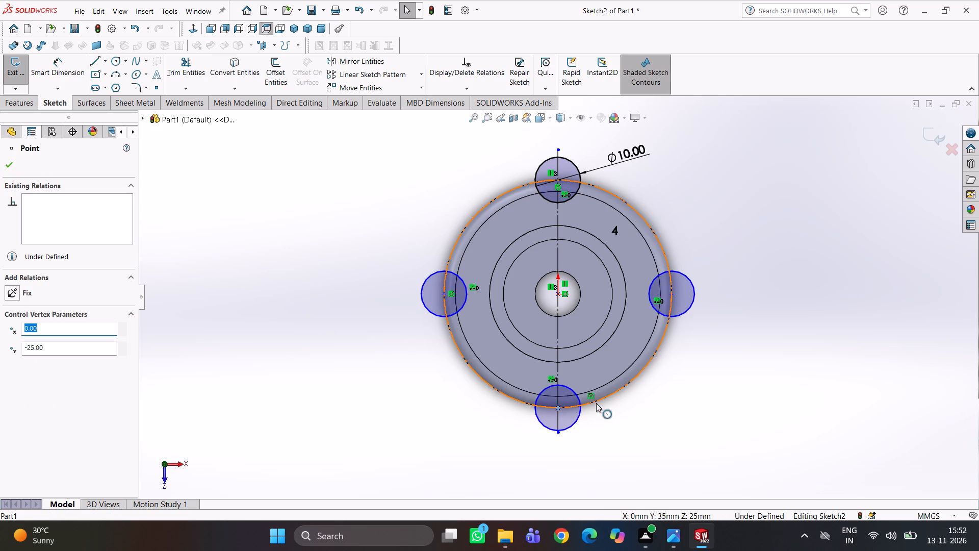
pyautogui.keyDown('ctrl'); pyautogui.click(597, 403); pyautogui.keyUp('ctrl')
pyautogui.click(15, 356)
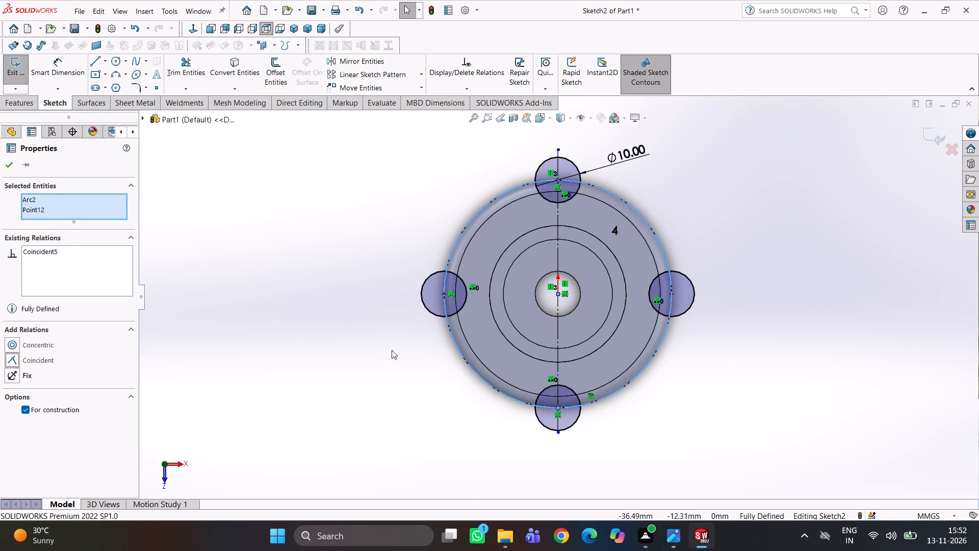
pyautogui.click(392, 350)
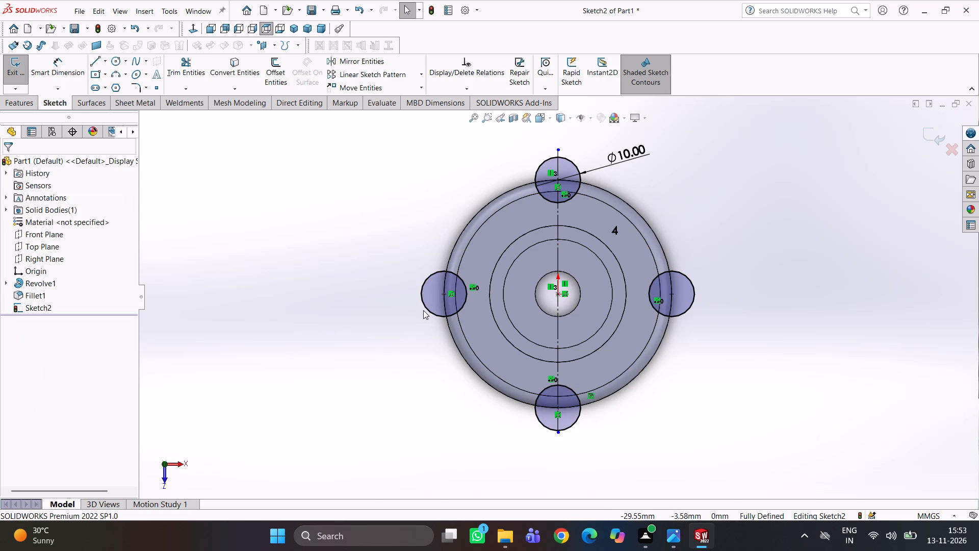
# Cut-extrude the four 10 mm circles through the middle flange's rim with the Up To Next end condition.
pyautogui.click(19, 106)
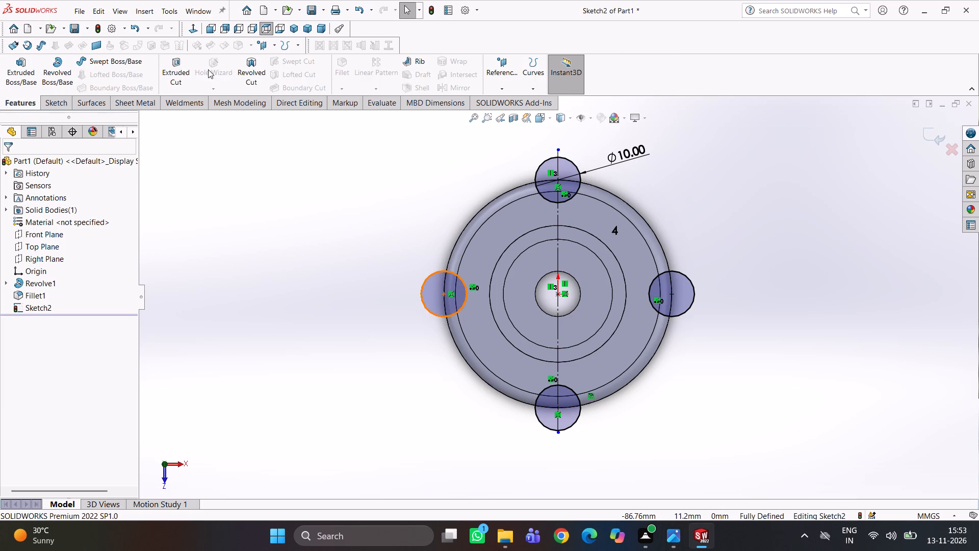
pyautogui.click(188, 73)
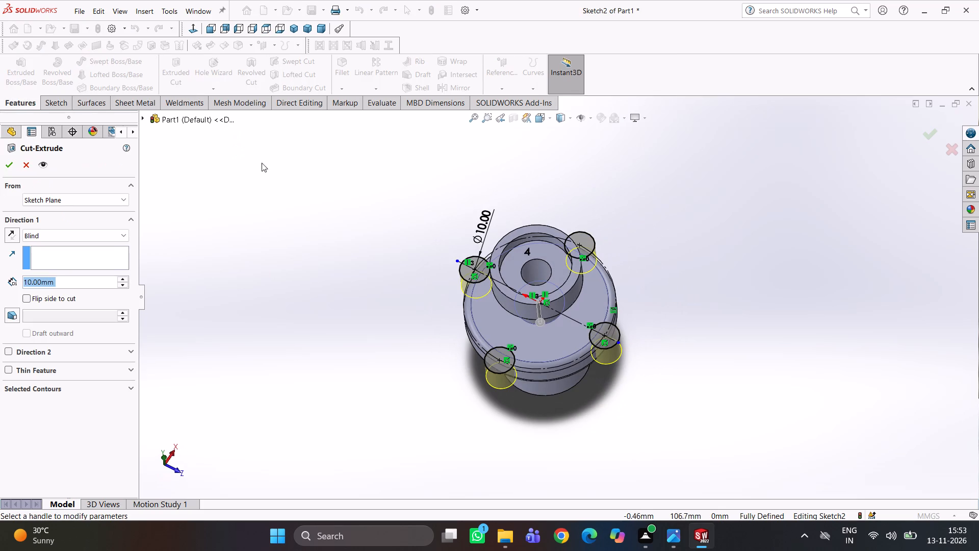
pyautogui.moveTo(446, 239); pyautogui.dragTo(483, 159, button='middle')
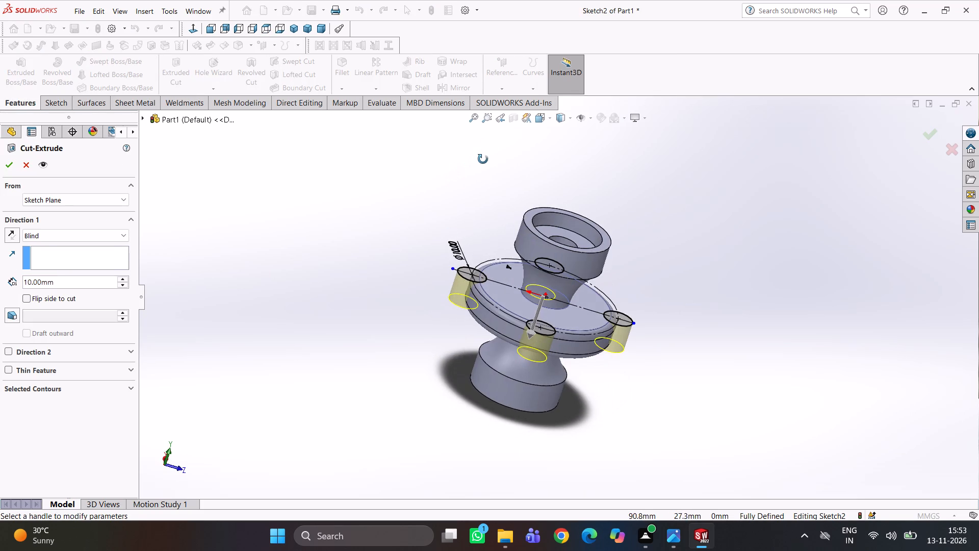
pyautogui.moveTo(483, 159); pyautogui.dragTo(495, 160, button='middle')
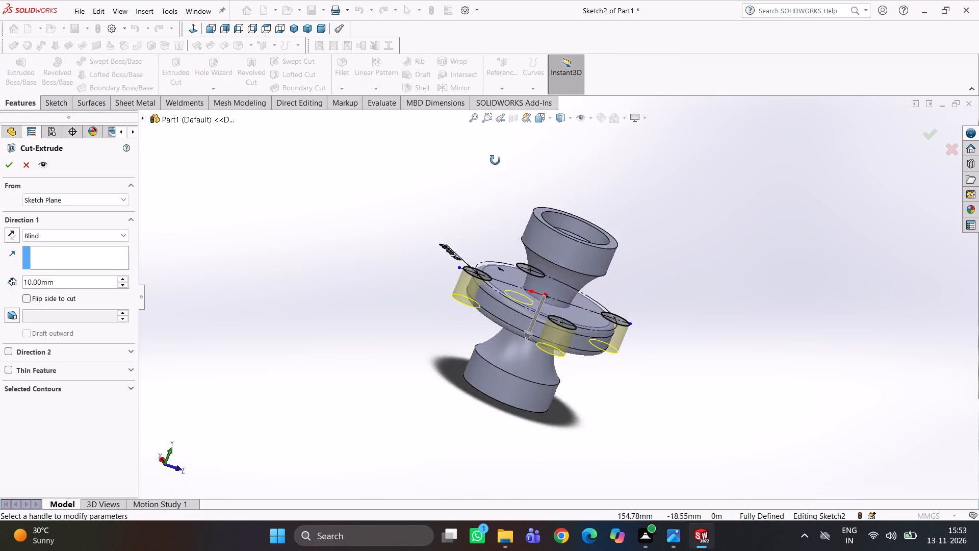
pyautogui.moveTo(495, 160); pyautogui.dragTo(466, 202, button='middle')
pyautogui.click(83, 232)
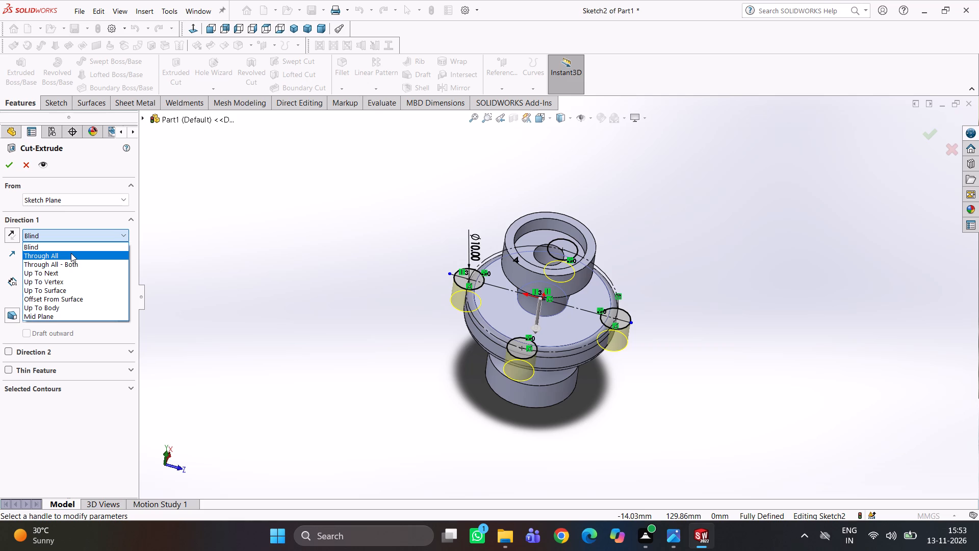
pyautogui.click(71, 253)
pyautogui.moveTo(184, 263); pyautogui.dragTo(221, 211, button='middle')
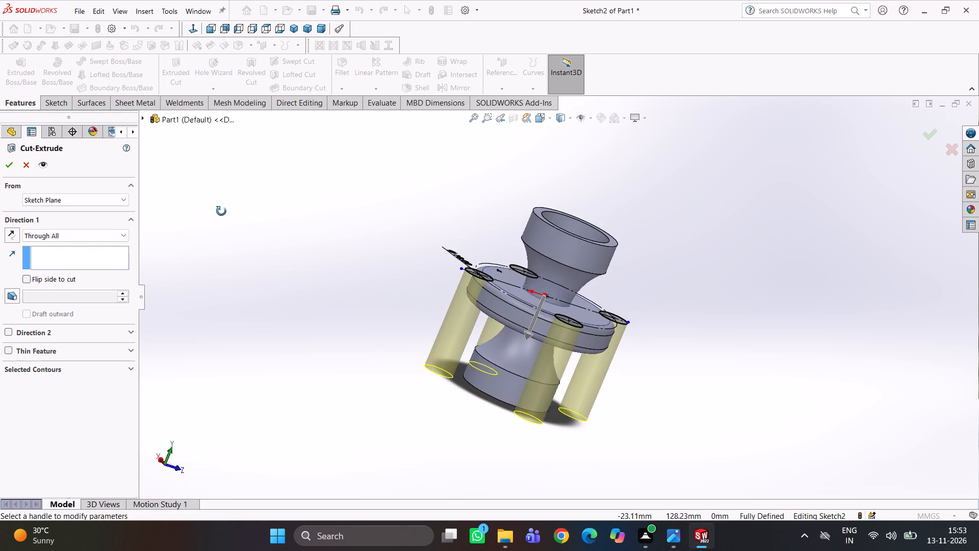
pyautogui.moveTo(221, 211); pyautogui.dragTo(214, 222, button='middle')
pyautogui.click(97, 237)
pyautogui.click(92, 278)
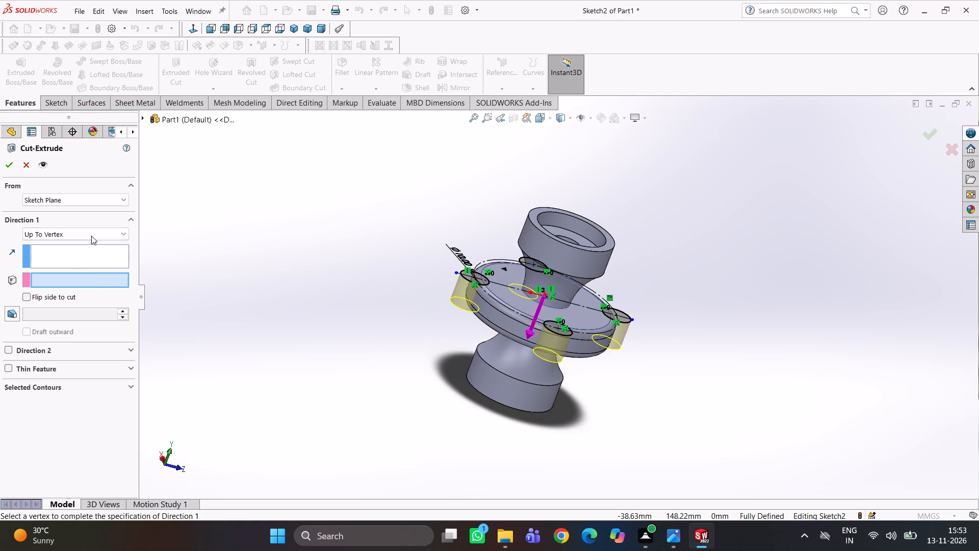
pyautogui.click(90, 234)
pyautogui.click(86, 269)
pyautogui.click(193, 272)
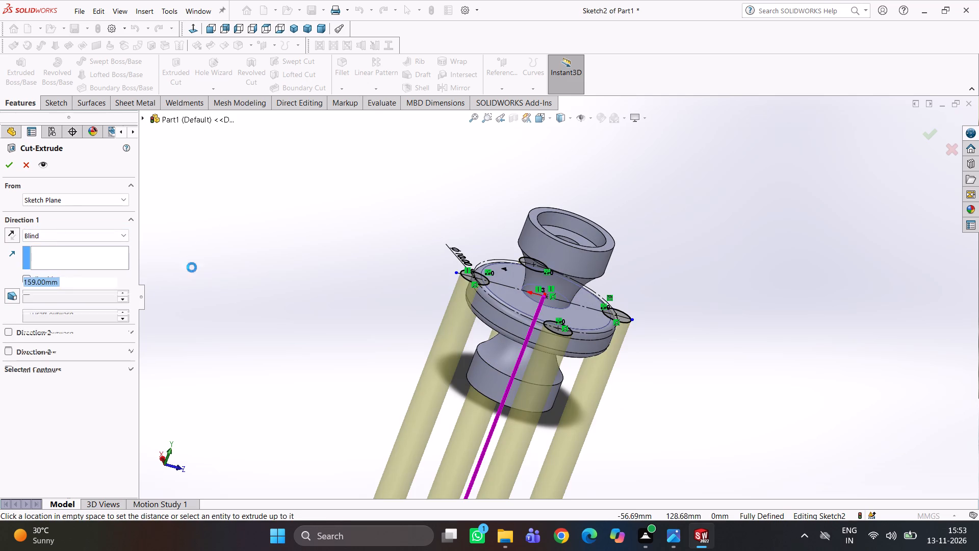
pyautogui.click(93, 239)
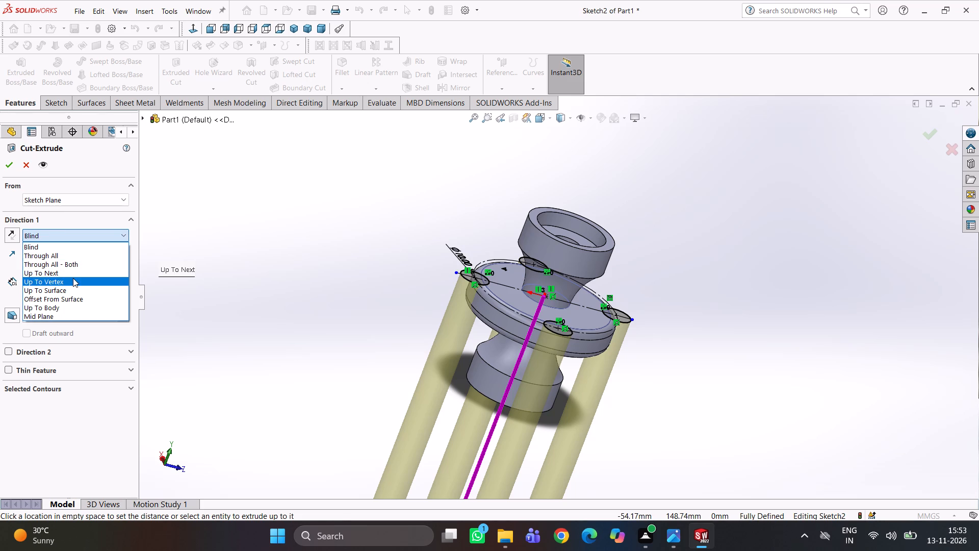
pyautogui.click(74, 274)
pyautogui.doubleClick(250, 262)
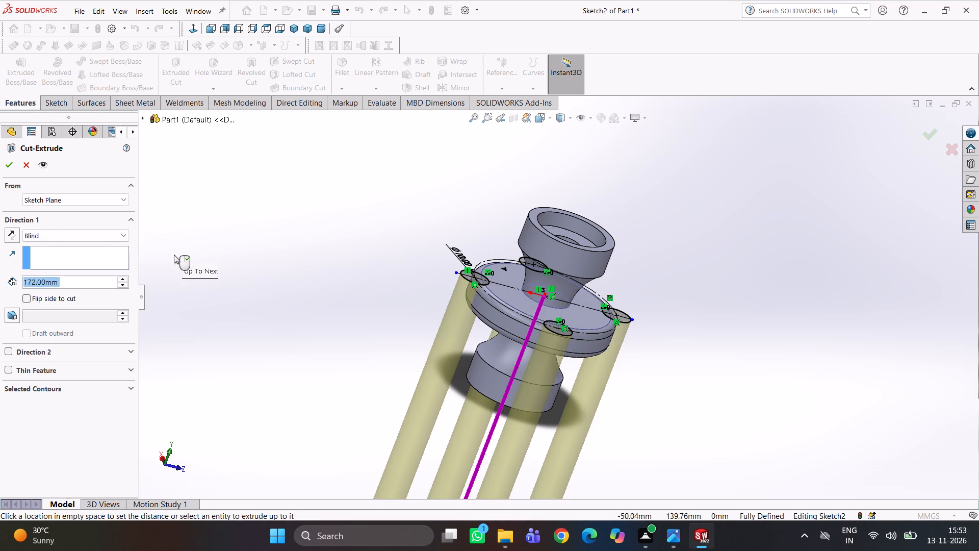
pyautogui.click(102, 236)
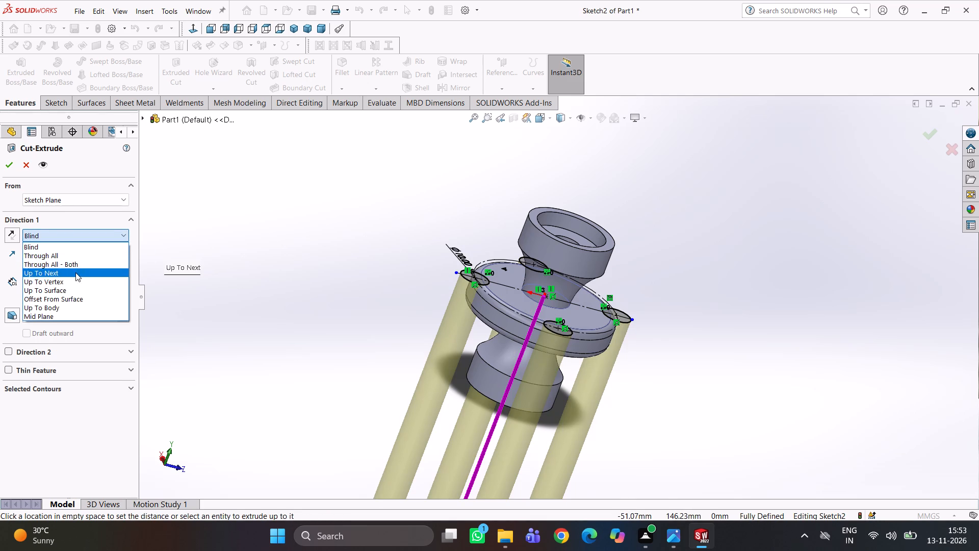
pyautogui.click(75, 272)
pyautogui.click(10, 165)
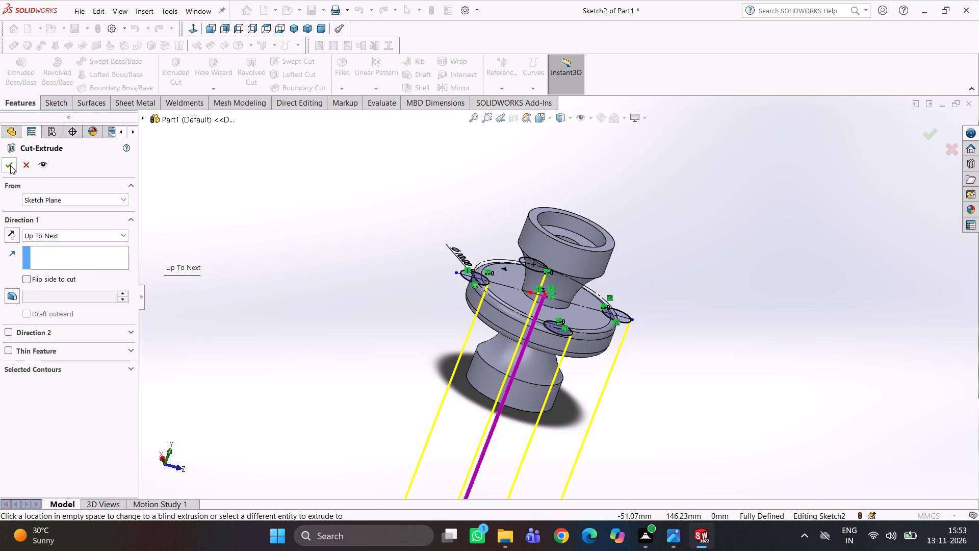
# Inspect the flange notches from several angles and compare the part with the reference drawing.
pyautogui.moveTo(216, 257); pyautogui.dragTo(211, 317, button='middle')
pyautogui.click(282, 299)
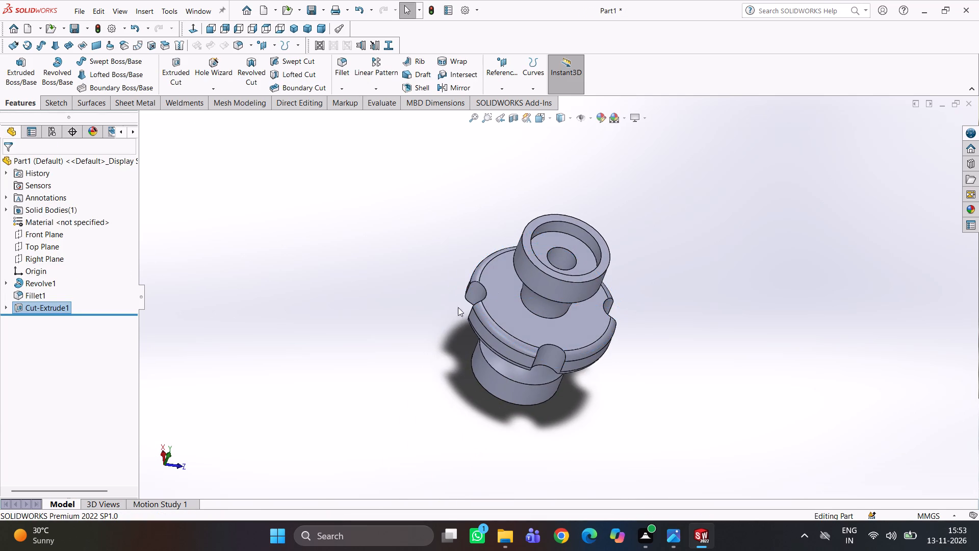
pyautogui.scroll(3, 458, 307)
pyautogui.moveTo(531, 369); pyautogui.dragTo(530, 444, button='middle')
pyautogui.scroll(-2, 568, 343)
pyautogui.moveTo(560, 356); pyautogui.dragTo(525, 391, button='middle')
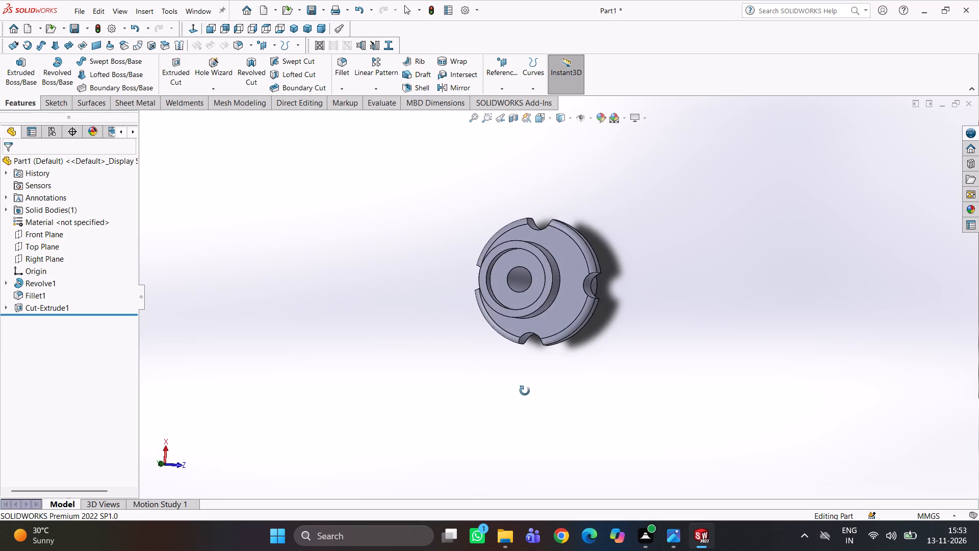
pyautogui.moveTo(525, 391); pyautogui.dragTo(550, 384, button='middle')
pyautogui.scroll(1, 568, 324)
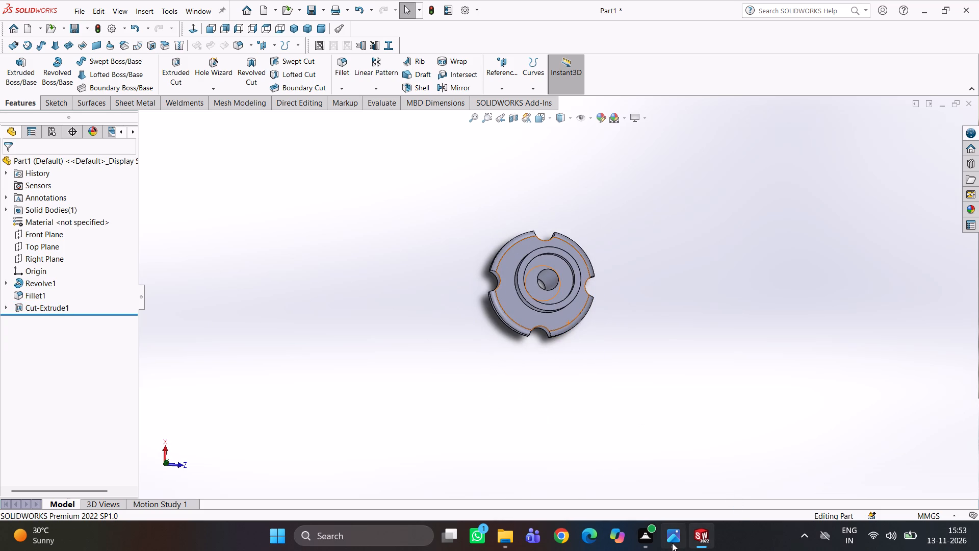
pyautogui.click(672, 543)
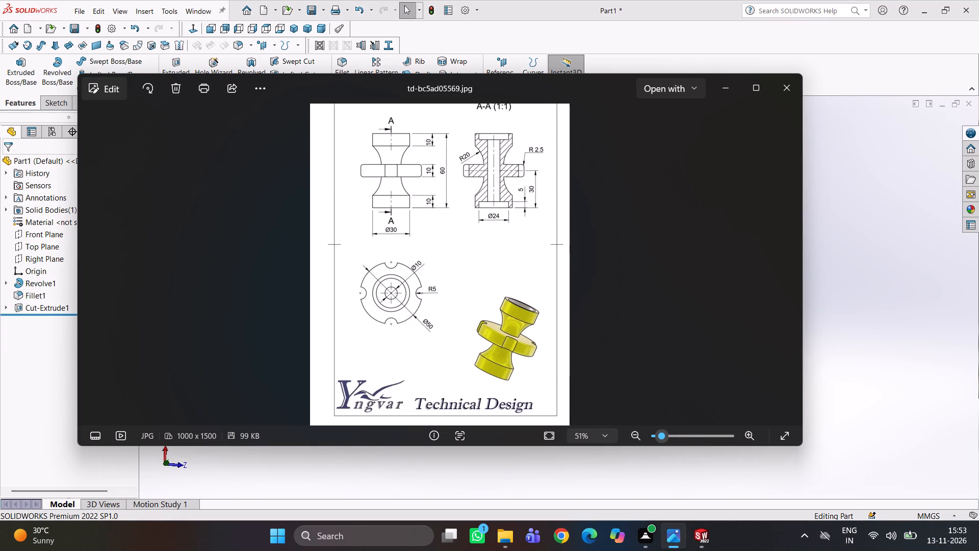
pyautogui.click(702, 538)
# Set the viewport scene to Plain White.
pyautogui.moveTo(639, 247); pyautogui.dragTo(617, 164, button='middle')
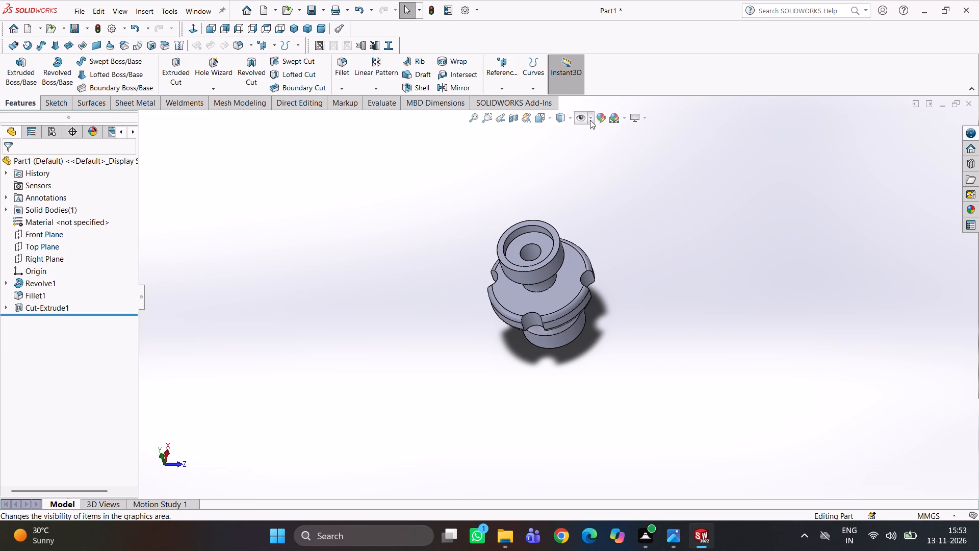
pyautogui.click(624, 115)
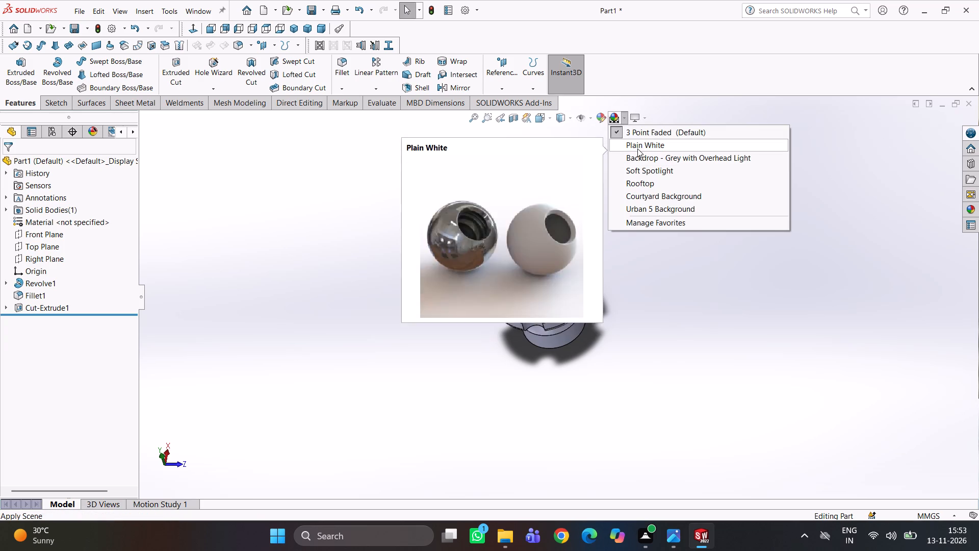
pyautogui.click(637, 148)
# Apply a golden-tan appearance from the Metal appearances library to the whole part.
pyautogui.moveTo(656, 273); pyautogui.dragTo(620, 191, button='middle')
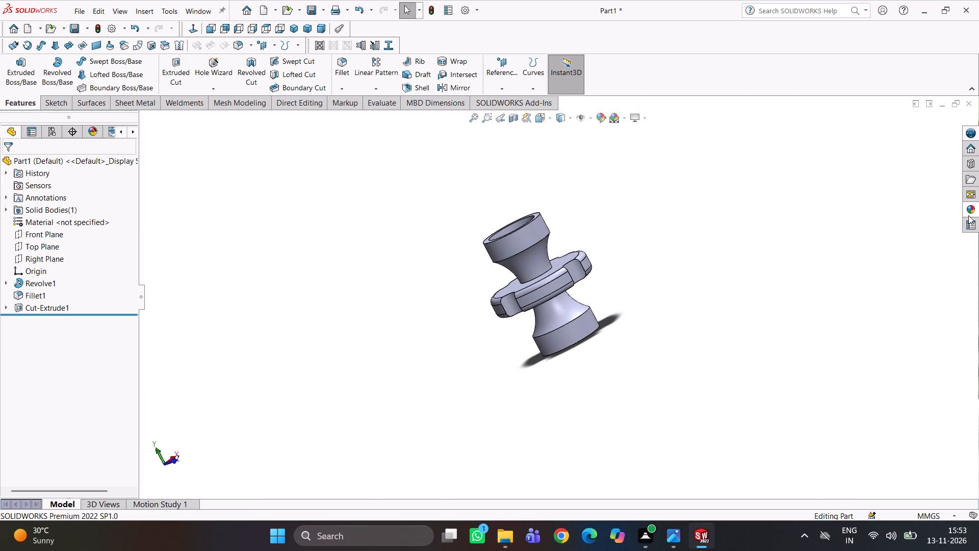
pyautogui.click(969, 215)
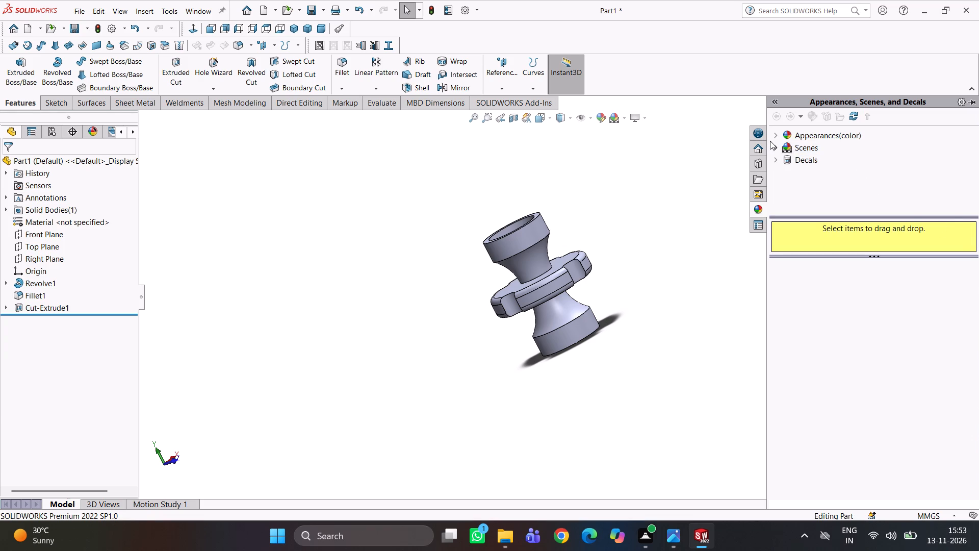
pyautogui.click(772, 137)
pyautogui.scroll(-4, 809, 174)
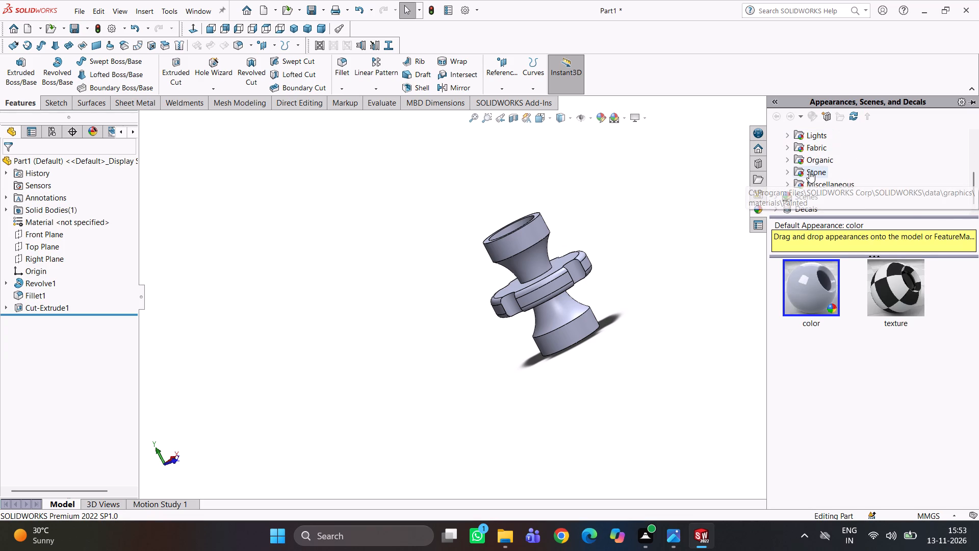
pyautogui.scroll(-1, 806, 182)
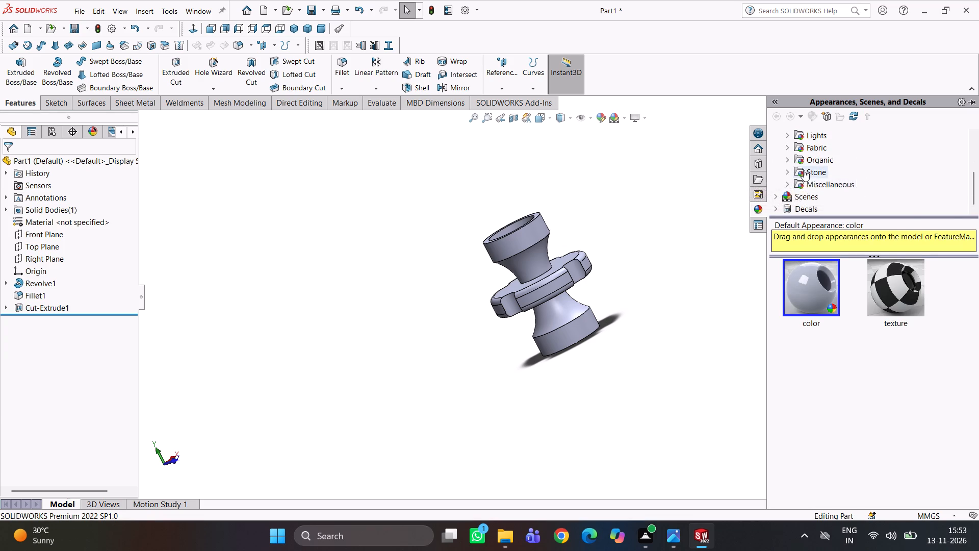
pyautogui.scroll(2, 804, 170)
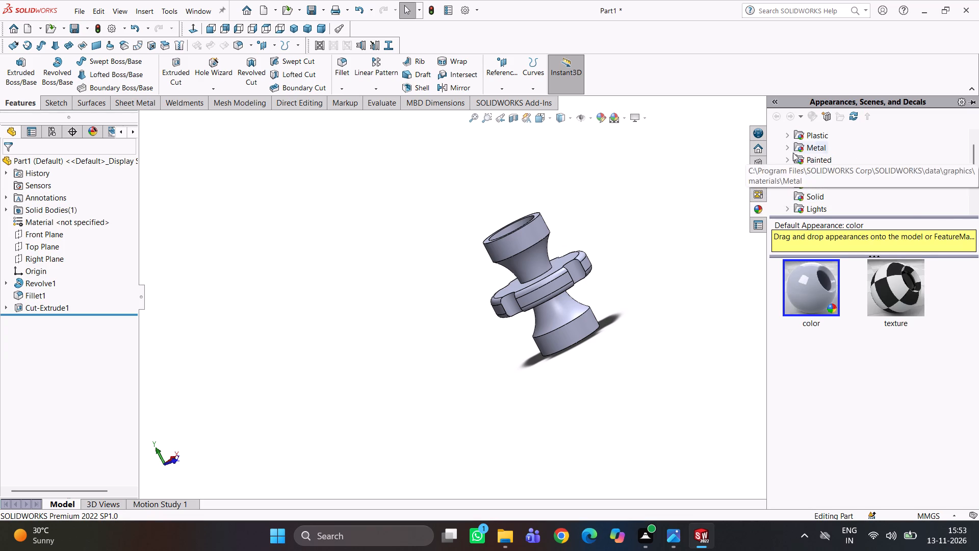
pyautogui.click(810, 146)
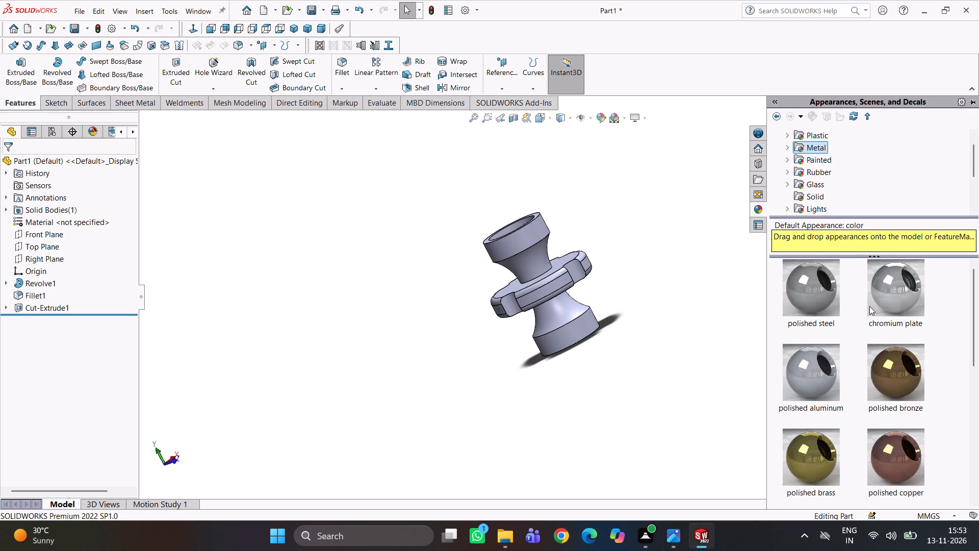
pyautogui.scroll(-2, 870, 310)
pyautogui.scroll(-1, 901, 357)
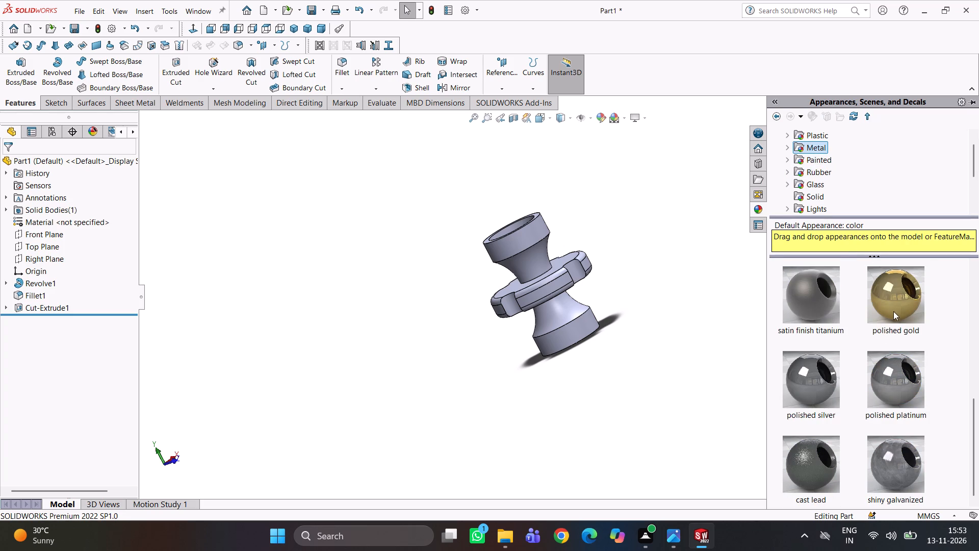
pyautogui.scroll(-3, 888, 335)
pyautogui.scroll(7, 886, 315)
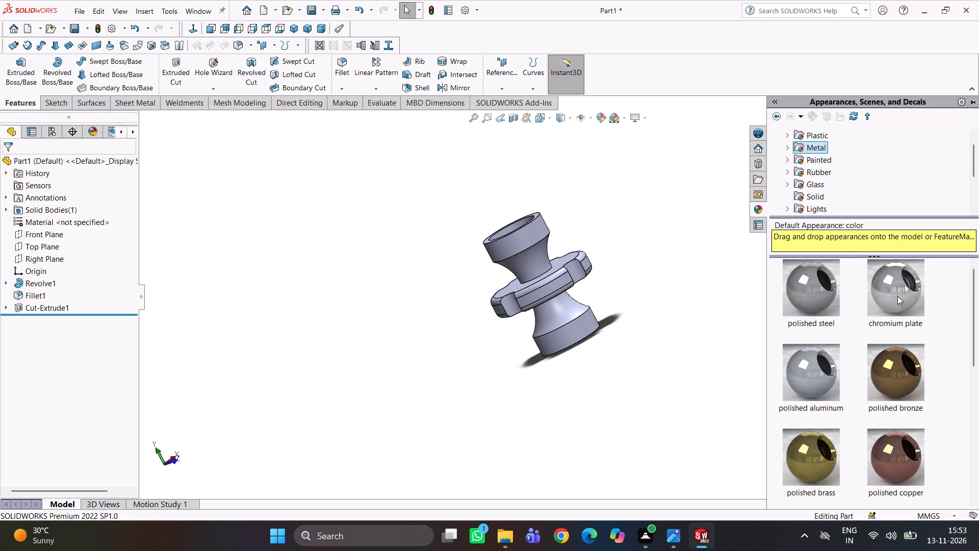
pyautogui.moveTo(897, 296); pyautogui.dragTo(568, 311)
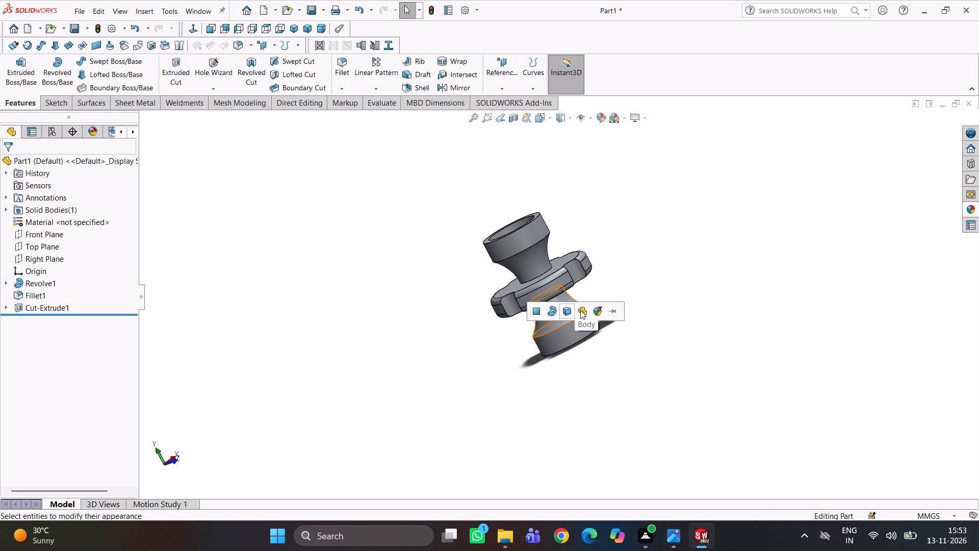
pyautogui.click(686, 255)
pyautogui.click(964, 211)
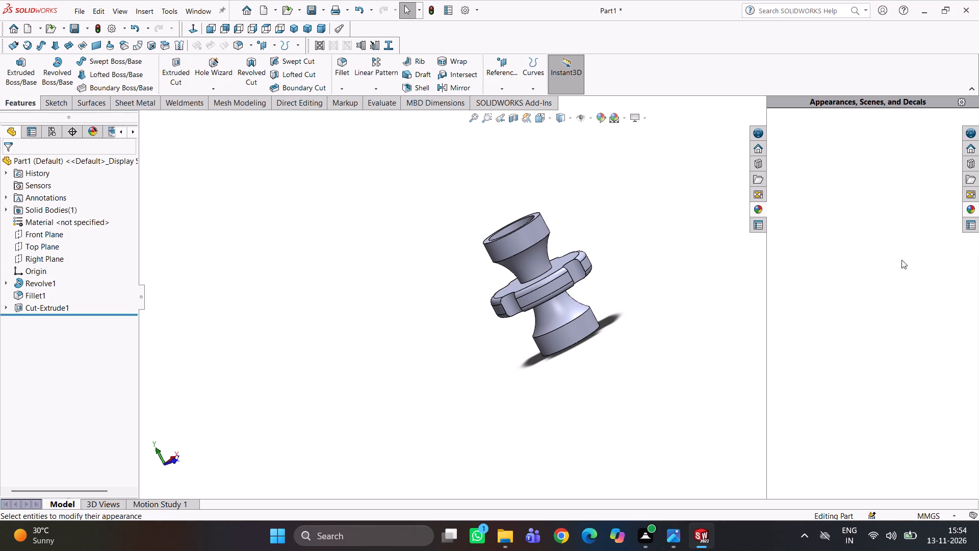
pyautogui.scroll(-3, 831, 369)
pyautogui.moveTo(885, 290); pyautogui.dragTo(524, 281)
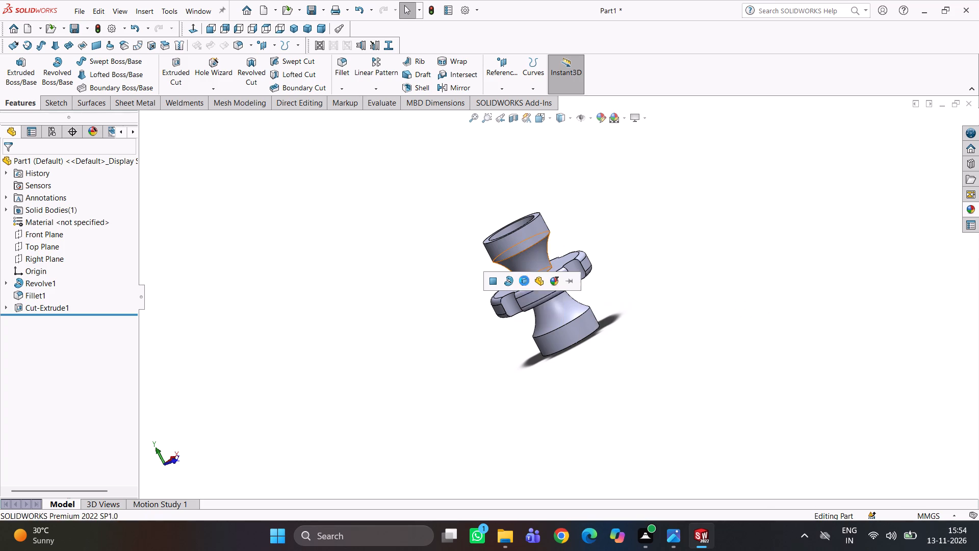
pyautogui.click(536, 281)
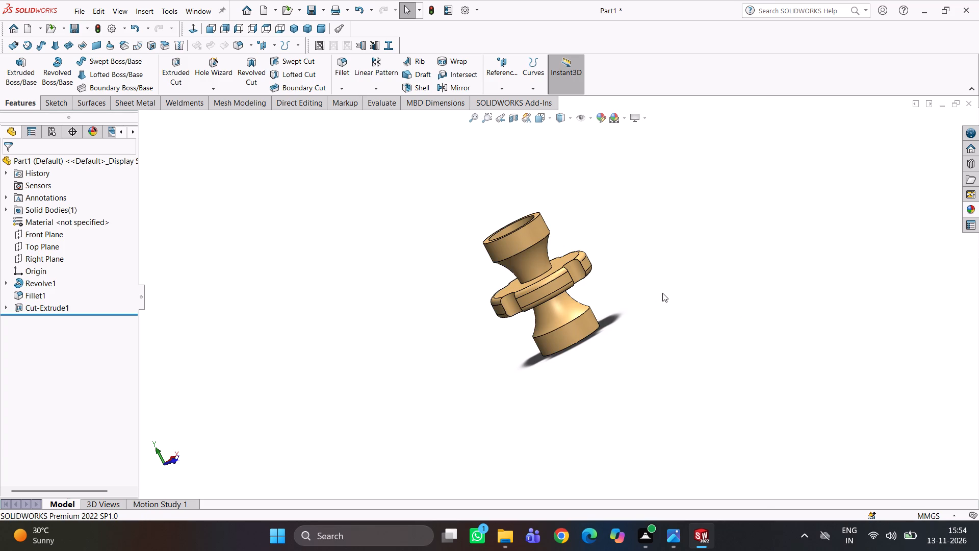
# Examine the coloured spool from above, below and the side, including its notches and end recesses.
pyautogui.moveTo(659, 284); pyautogui.dragTo(737, 340, button='middle')
pyautogui.scroll(-5, 458, 244)
pyautogui.scroll(4, 659, 296)
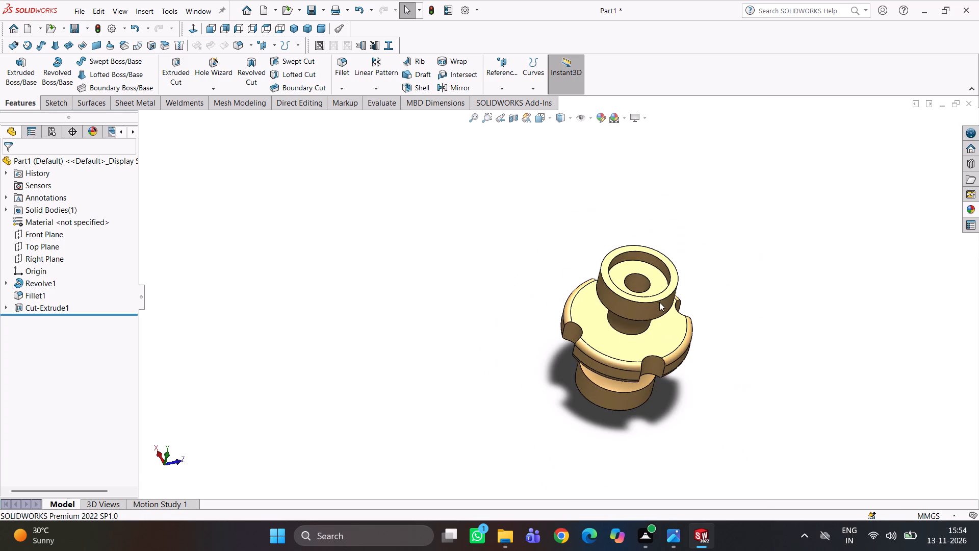
pyautogui.moveTo(658, 302); pyautogui.dragTo(643, 167, button='middle')
pyautogui.scroll(4, 658, 302)
pyautogui.moveTo(615, 312); pyautogui.dragTo(600, 207, button='middle')
pyautogui.scroll(-3, 573, 375)
pyautogui.moveTo(600, 275); pyautogui.dragTo(596, 286, button='middle')
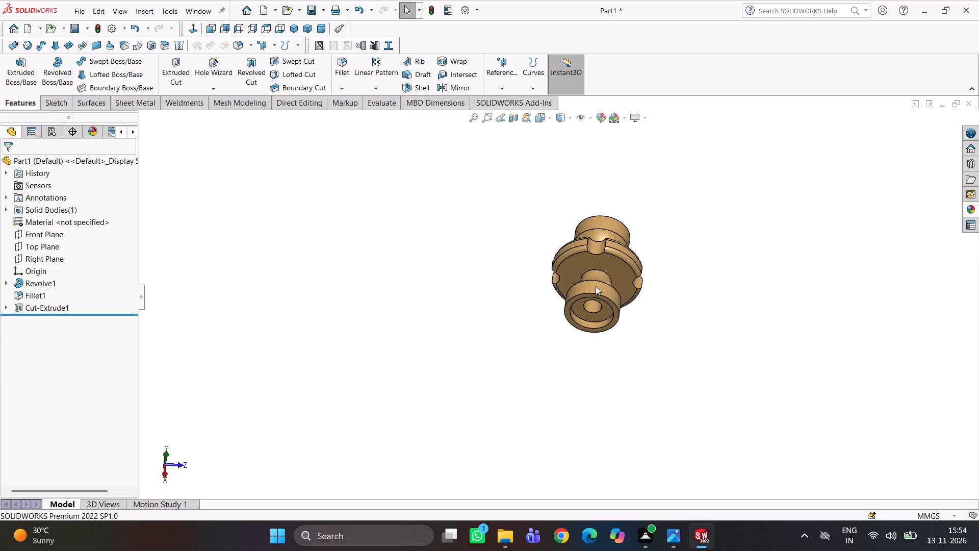
pyautogui.moveTo(596, 286); pyautogui.dragTo(597, 374, button='middle')
pyautogui.scroll(1, 596, 373)
pyautogui.scroll(-3, 600, 318)
pyautogui.scroll(1, 608, 303)
pyautogui.moveTo(582, 315); pyautogui.dragTo(563, 333, button='middle')
pyautogui.scroll(2, 589, 235)
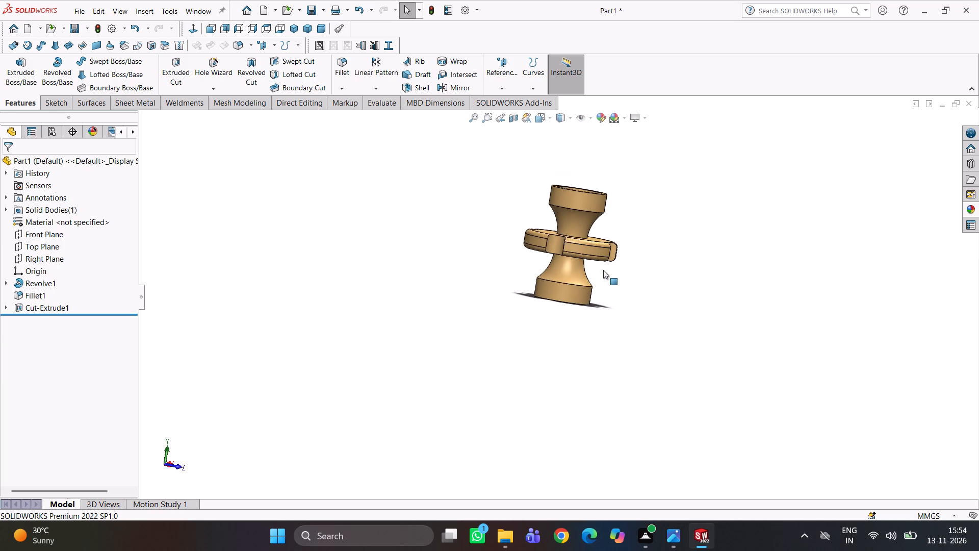
pyautogui.scroll(1, 603, 270)
pyautogui.moveTo(596, 270); pyautogui.dragTo(555, 313, button='middle')
pyautogui.scroll(-1, 584, 218)
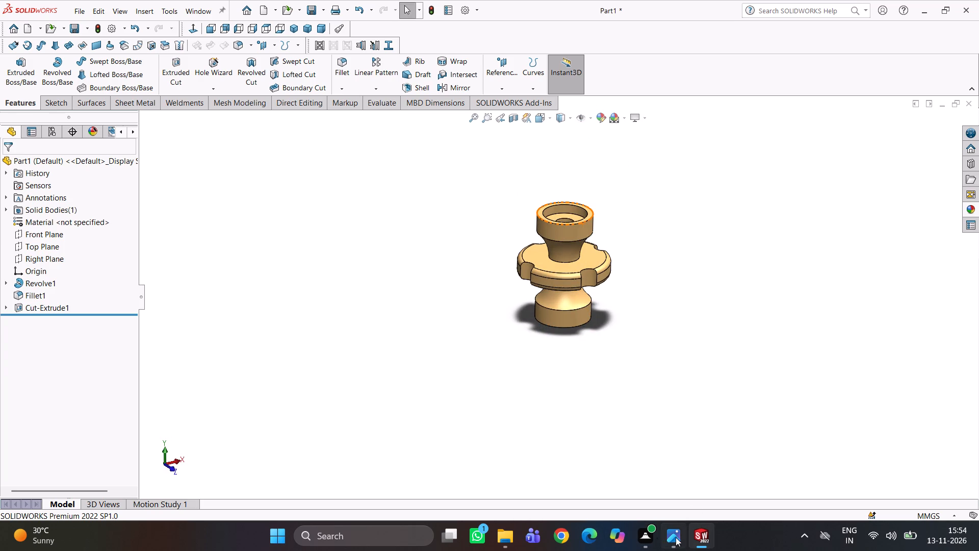
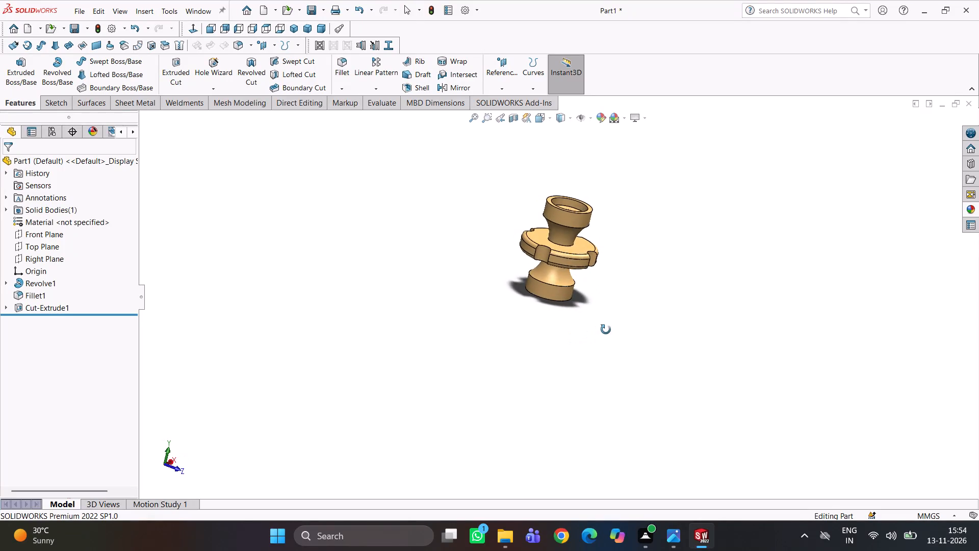
# Set up a 1 mm by 45° chamfer on the rim edge of the upper end's recess and the bore edge inside it.
pyautogui.scroll(-4, 514, 280)
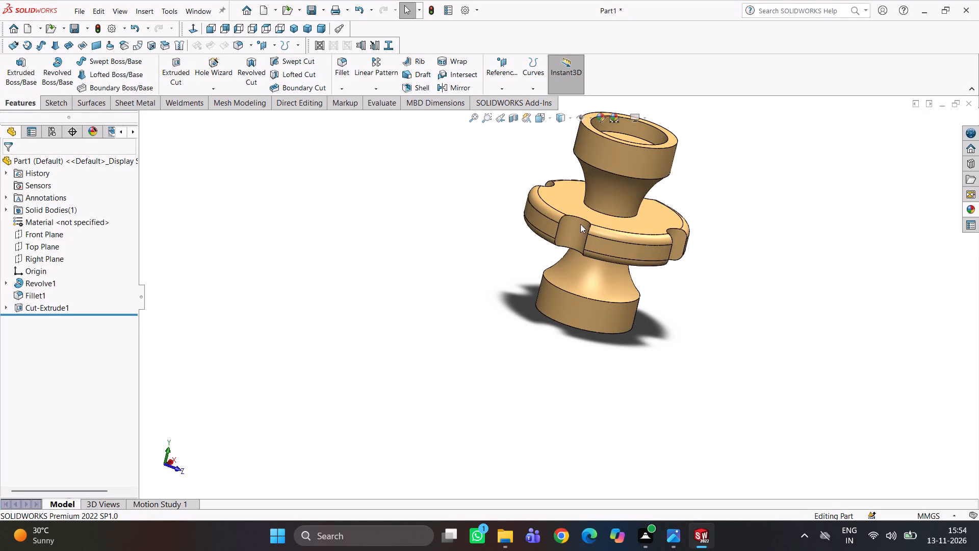
pyautogui.moveTo(611, 177); pyautogui.dragTo(581, 312, button='middle')
pyautogui.scroll(-3, 596, 222)
pyautogui.moveTo(606, 190); pyautogui.dragTo(607, 230, button='middle')
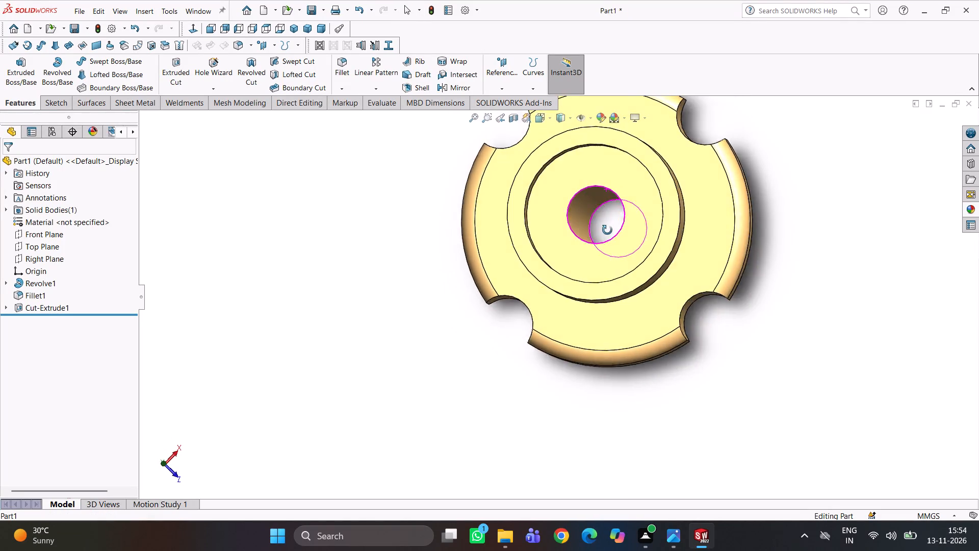
pyautogui.moveTo(607, 230); pyautogui.dragTo(615, 229, button='middle')
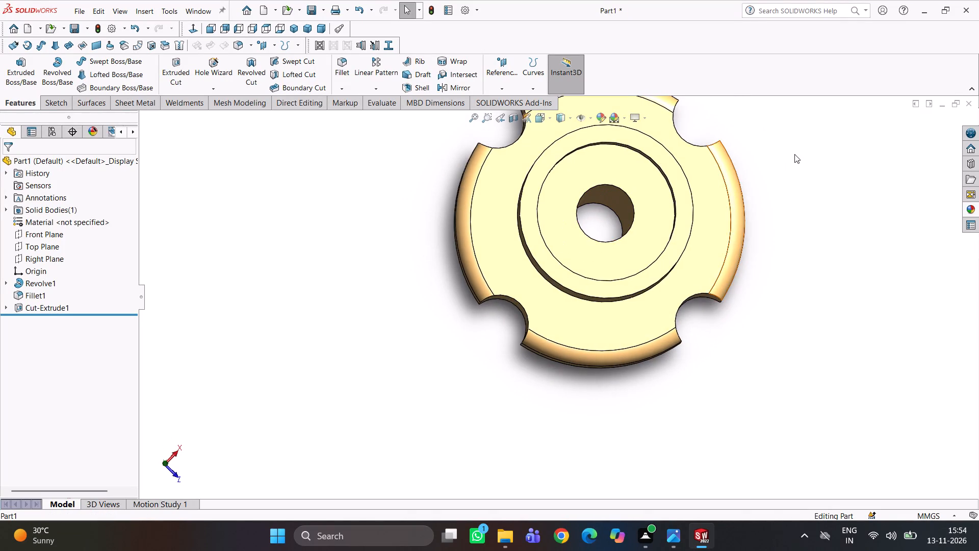
pyautogui.scroll(1, 781, 151)
pyautogui.click(351, 89)
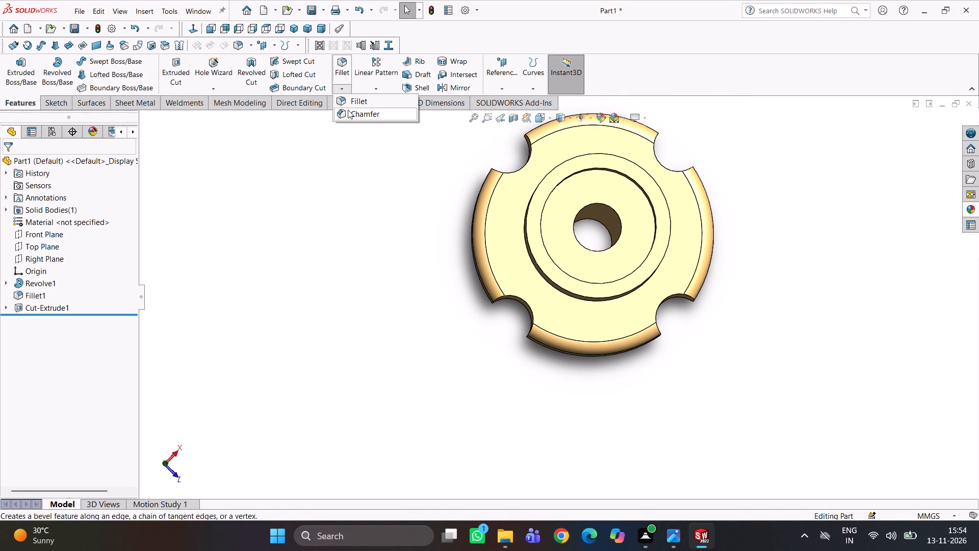
pyautogui.click(348, 110)
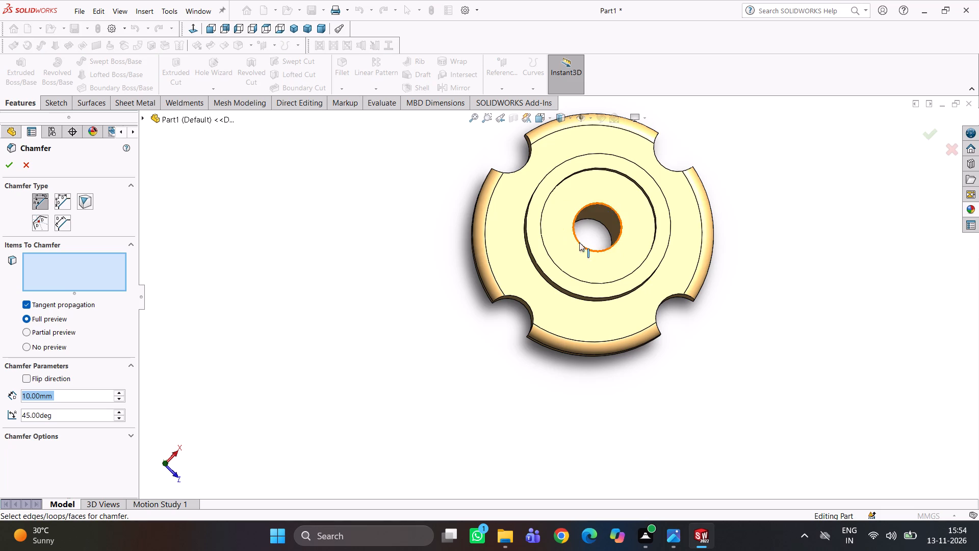
pyautogui.scroll(-3, 578, 228)
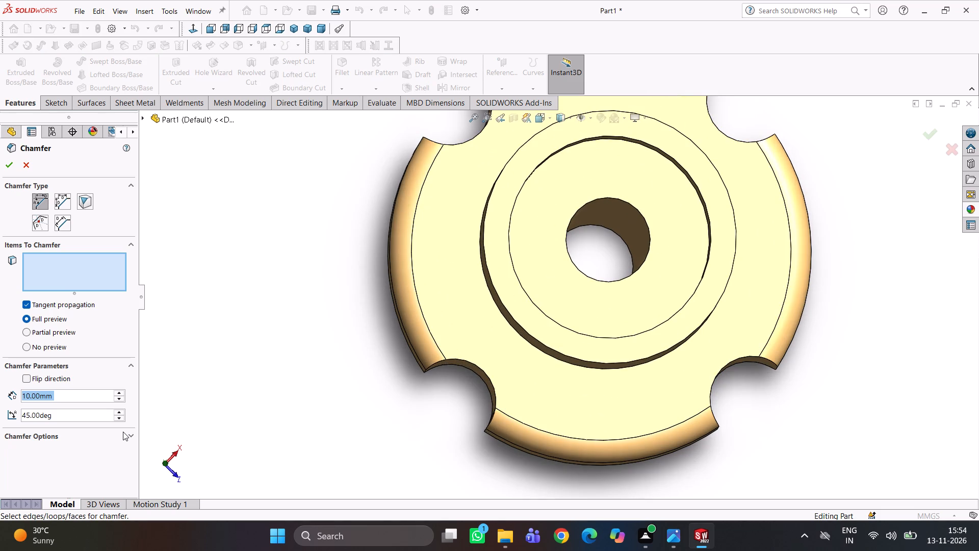
pyautogui.press('1')
pyautogui.press('Return')
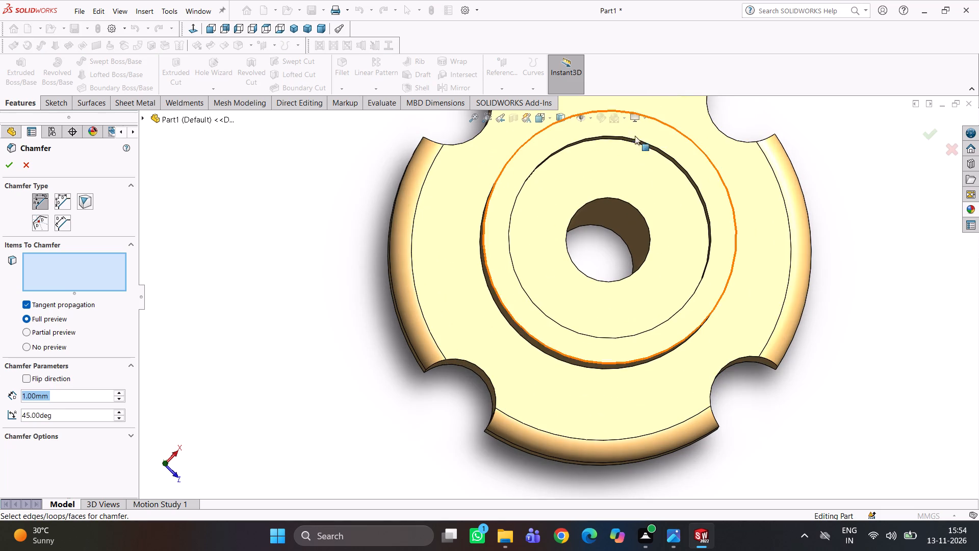
pyautogui.click(617, 136)
pyautogui.moveTo(641, 215); pyautogui.dragTo(610, 124, button='middle')
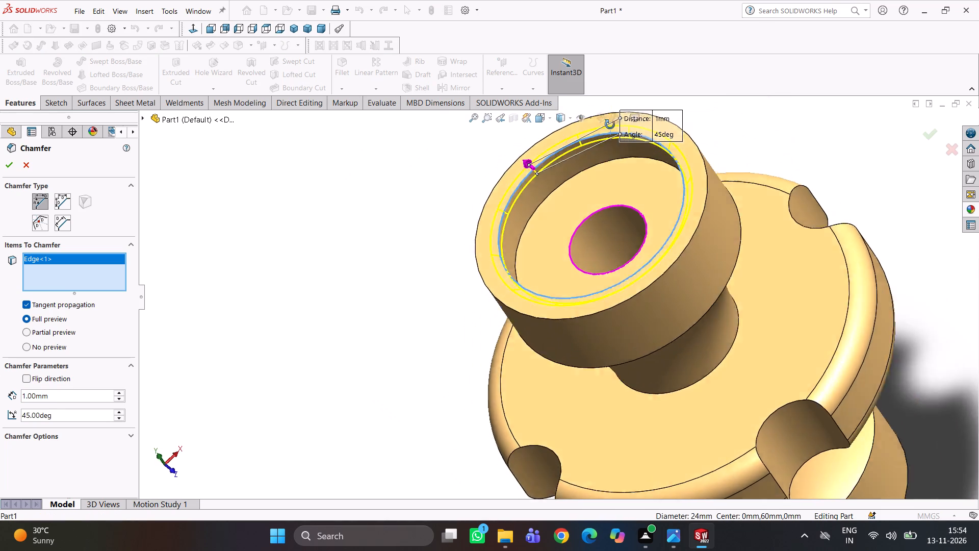
pyautogui.moveTo(610, 124); pyautogui.dragTo(625, 128, button='middle')
pyautogui.click(599, 209)
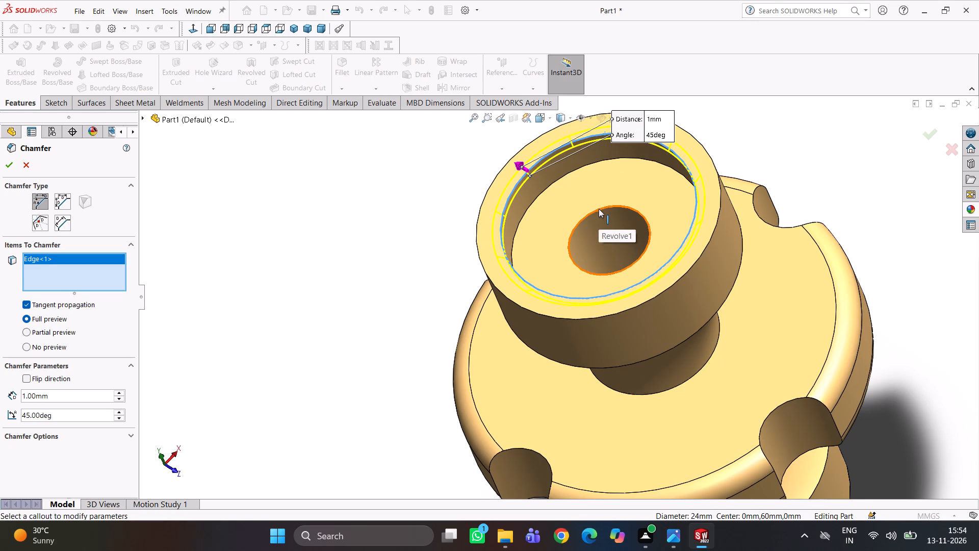
# Add the bore edge and recess rim edge at the spool's lower end to the chamfer and apply it.
pyautogui.moveTo(656, 200); pyautogui.dragTo(690, 248, button='middle')
pyautogui.scroll(4, 692, 252)
pyautogui.moveTo(704, 264); pyautogui.dragTo(657, 97, button='middle')
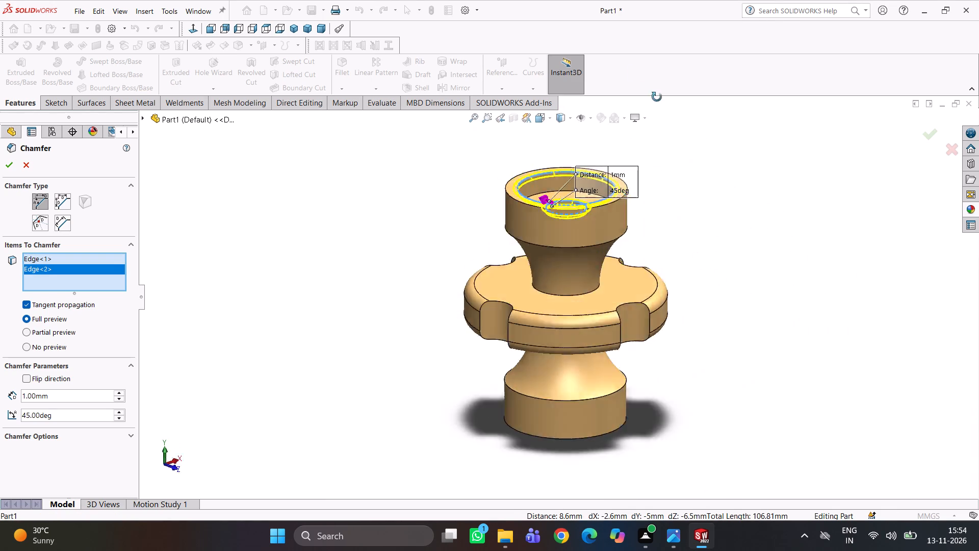
pyautogui.moveTo(657, 97); pyautogui.dragTo(634, 69, button='middle')
pyautogui.scroll(4, 660, 308)
pyautogui.moveTo(661, 333); pyautogui.dragTo(626, 157, button='middle')
pyautogui.scroll(-4, 603, 324)
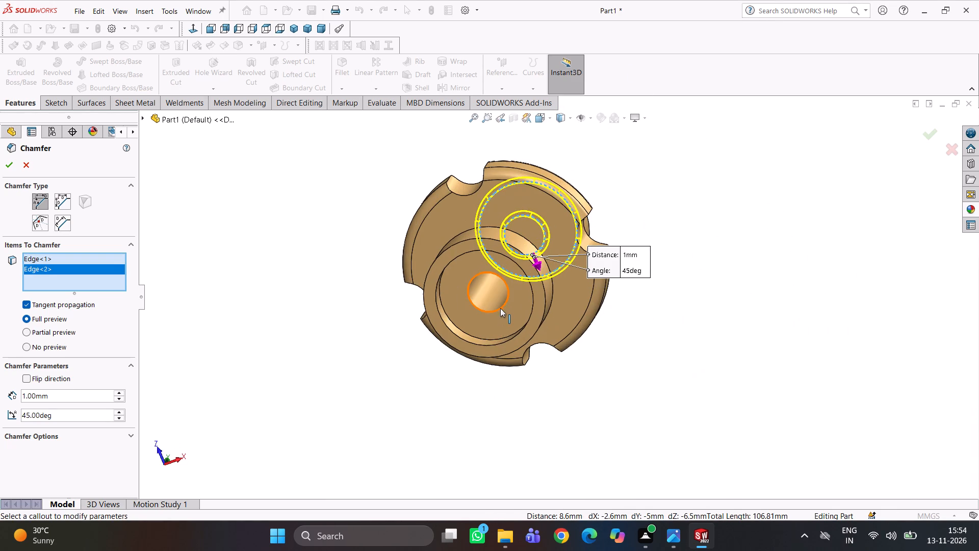
pyautogui.click(500, 308)
pyautogui.click(530, 319)
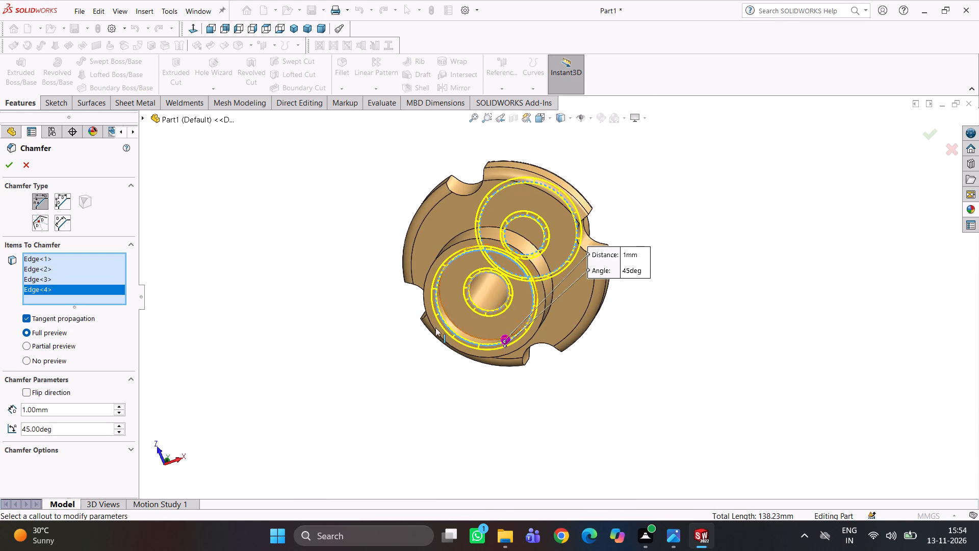
pyautogui.click(13, 164)
# Examine the chamfered recess rim and bore edge at the spool's lower end.
pyautogui.moveTo(358, 259); pyautogui.dragTo(406, 287, button='middle')
pyautogui.click(382, 301)
pyautogui.scroll(3, 508, 290)
pyautogui.moveTo(551, 291); pyautogui.dragTo(467, 296, button='middle')
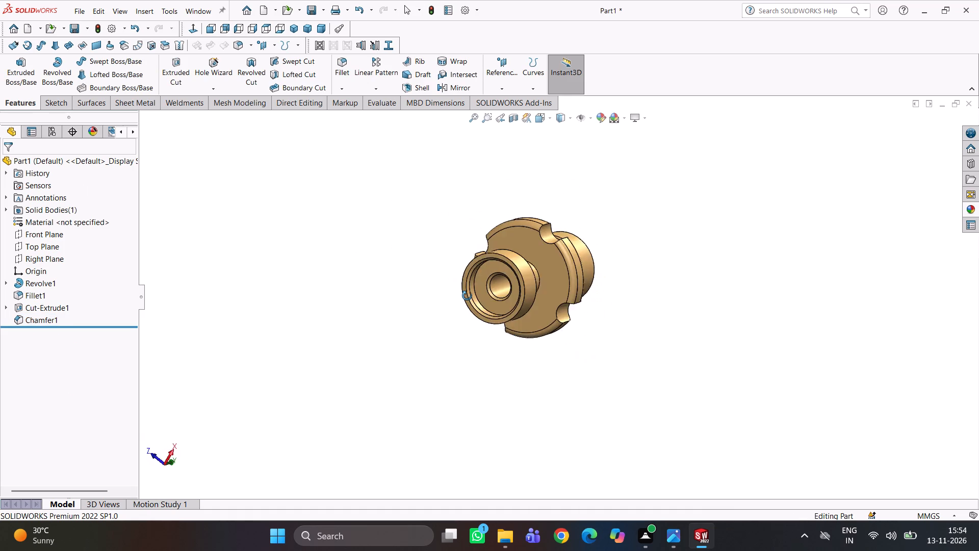
pyautogui.moveTo(467, 296); pyautogui.dragTo(439, 308, button='middle')
pyautogui.scroll(-3, 439, 300)
pyautogui.scroll(-3, 526, 284)
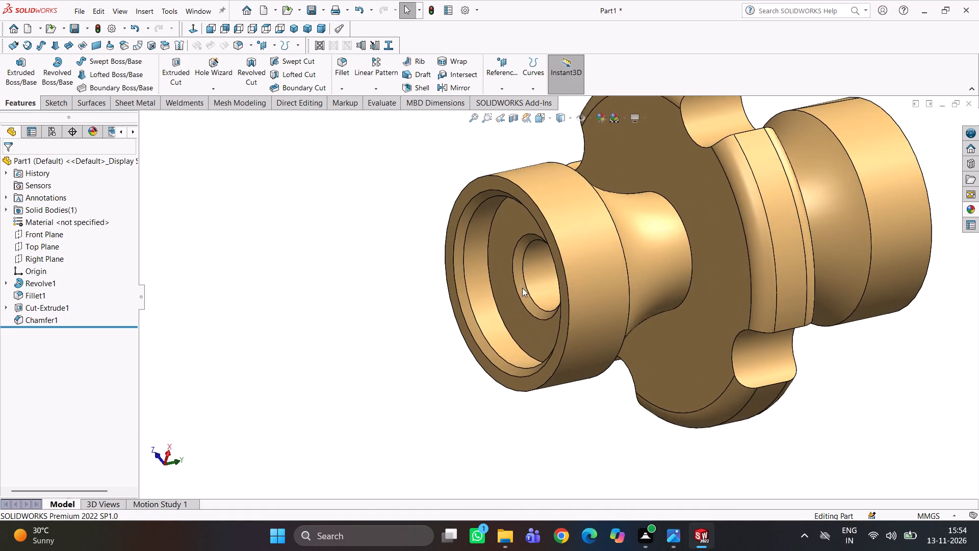
pyautogui.moveTo(518, 291); pyautogui.dragTo(558, 273, button='middle')
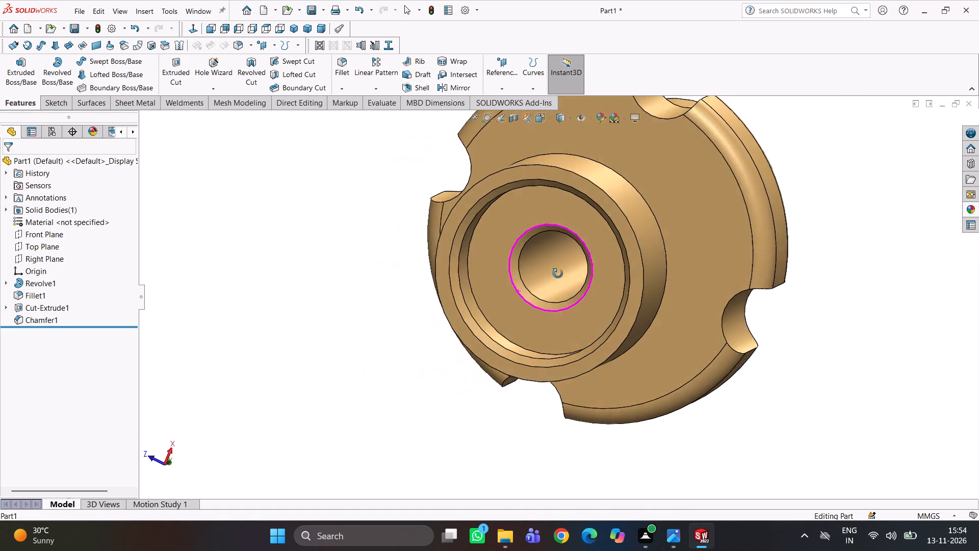
pyautogui.moveTo(558, 273); pyautogui.dragTo(569, 335, button='middle')
pyautogui.scroll(1, 571, 341)
pyautogui.click(307, 323)
pyautogui.scroll(4, 399, 328)
pyautogui.moveTo(437, 318); pyautogui.dragTo(420, 355, button='middle')
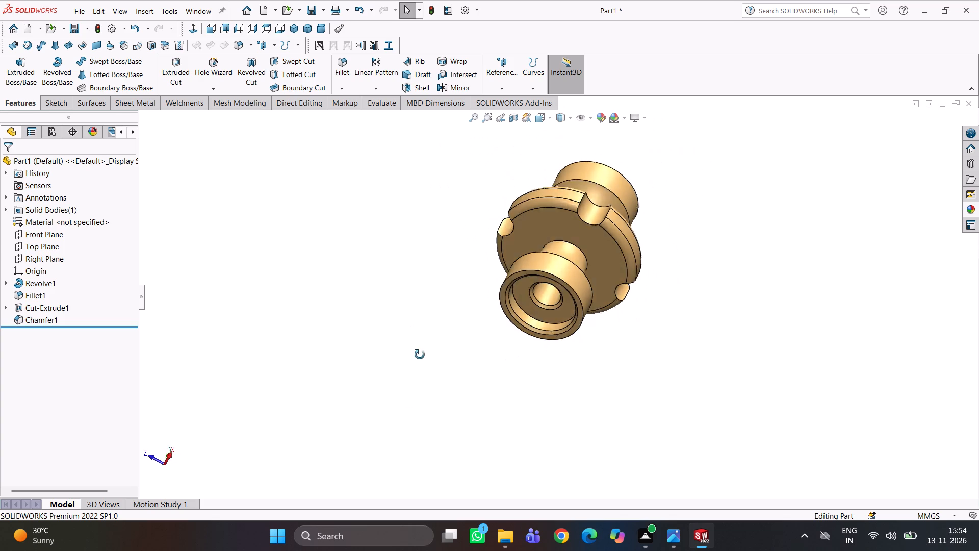
pyautogui.moveTo(420, 355); pyautogui.dragTo(407, 405, button='middle')
pyautogui.scroll(4, 553, 208)
# Inspect the upper end's chamfered recess rim and bore up close, including straight along the spool's axis.
pyautogui.moveTo(564, 234); pyautogui.dragTo(493, 337, button='middle')
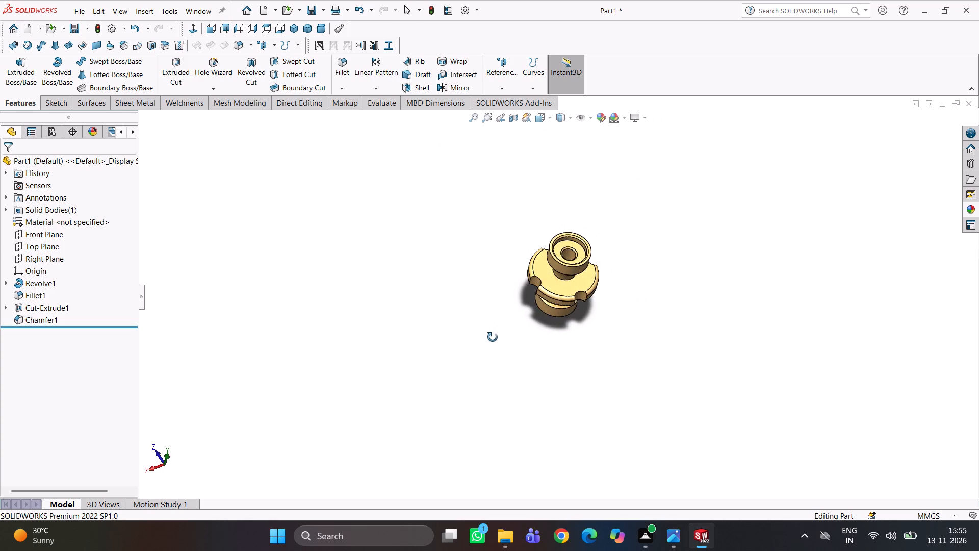
pyautogui.moveTo(493, 337); pyautogui.dragTo(492, 339, button='middle')
pyautogui.scroll(-10, 574, 254)
pyautogui.moveTo(558, 277); pyautogui.dragTo(492, 322, button='middle')
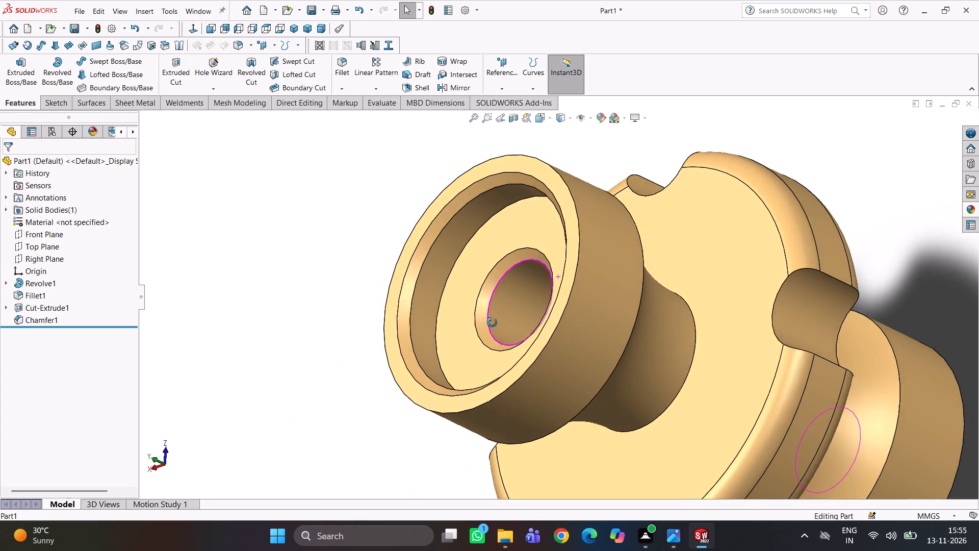
pyautogui.moveTo(492, 322); pyautogui.dragTo(539, 351, button='middle')
pyautogui.scroll(1, 562, 305)
pyautogui.moveTo(558, 333); pyautogui.dragTo(553, 354, button='middle')
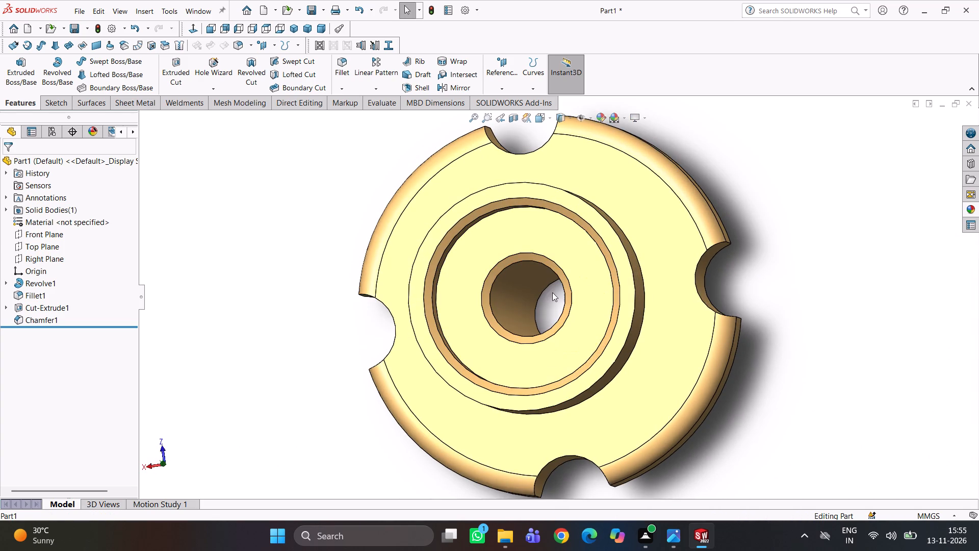
pyautogui.click(552, 298)
pyautogui.scroll(2, 576, 294)
pyautogui.moveTo(576, 294); pyautogui.dragTo(583, 295, button='middle')
pyautogui.scroll(-3, 577, 295)
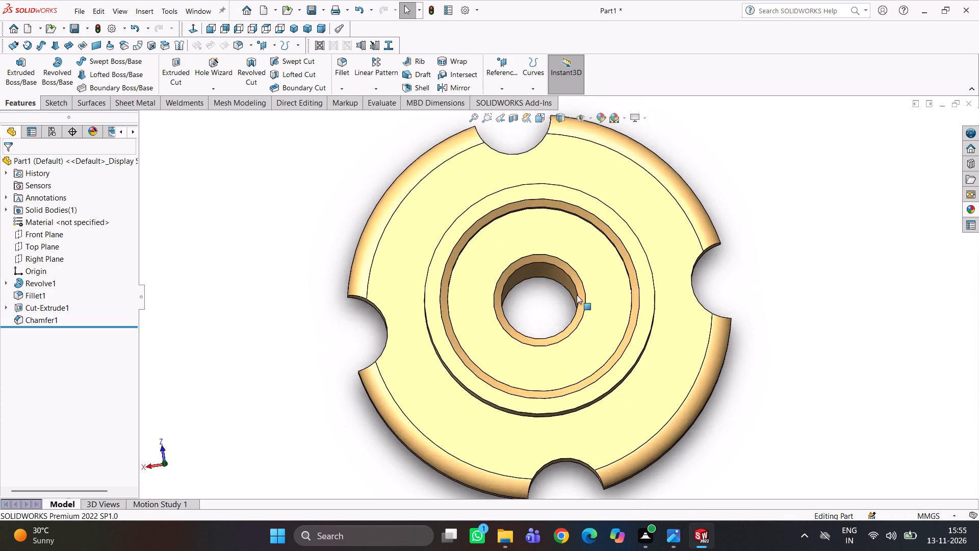
pyautogui.moveTo(574, 295); pyautogui.dragTo(575, 302, button='middle')
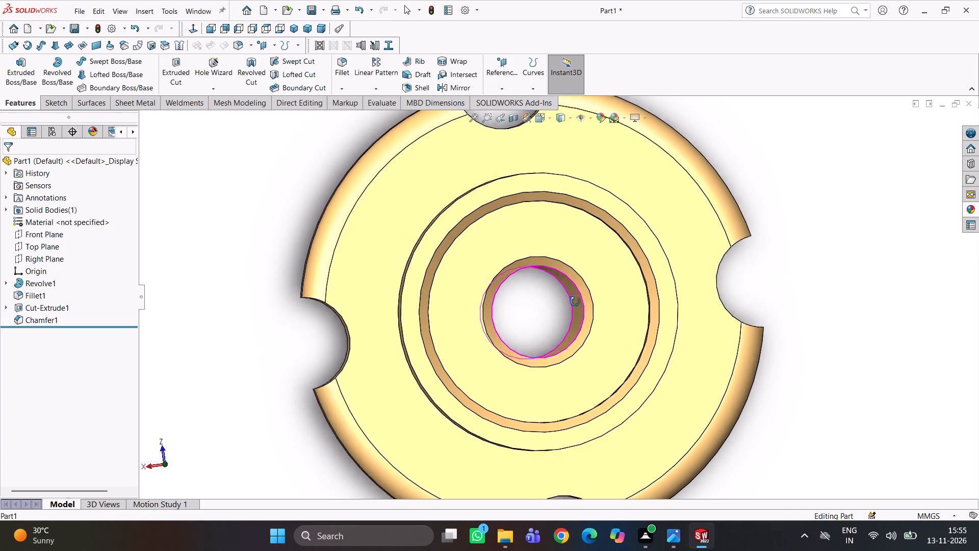
pyautogui.moveTo(575, 302); pyautogui.dragTo(574, 302, button='middle')
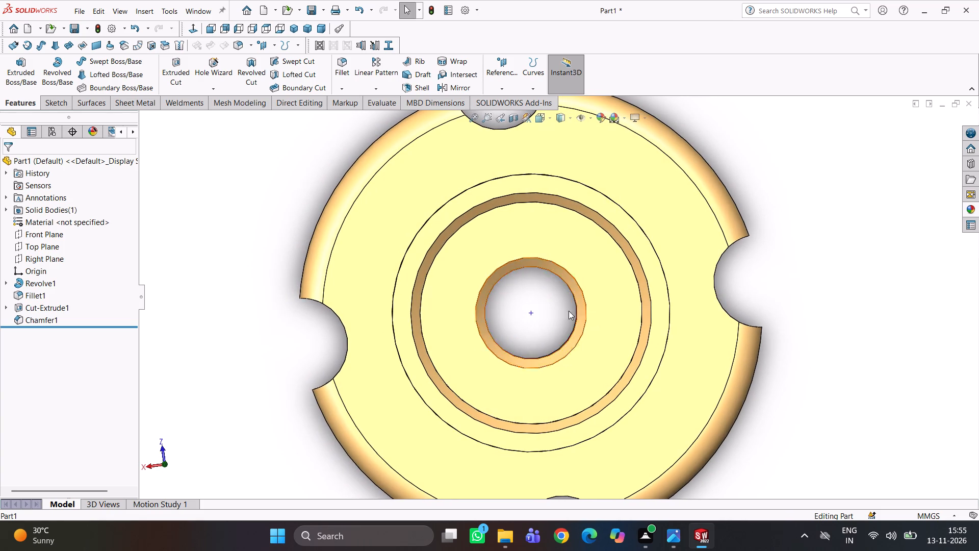
pyautogui.scroll(4, 553, 312)
pyautogui.click(714, 286)
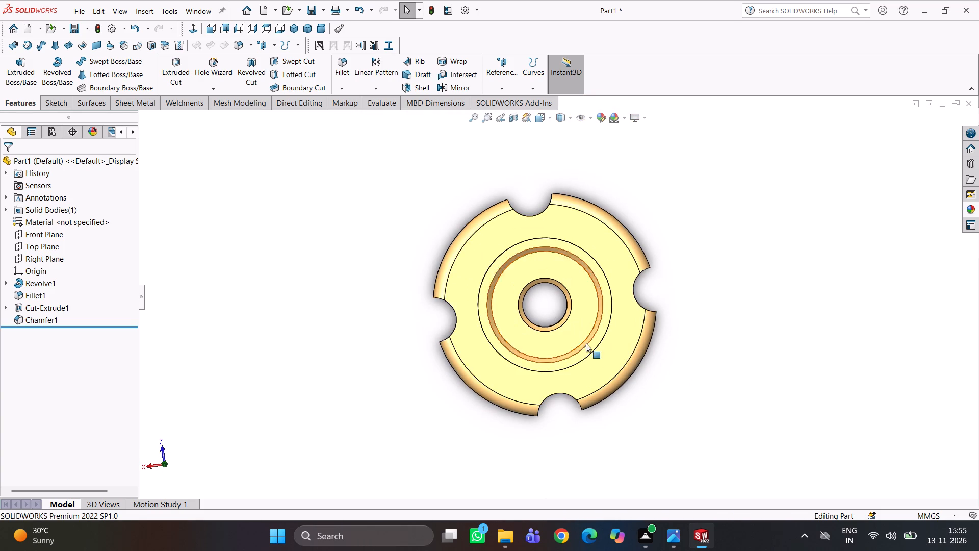
pyautogui.scroll(-3, 582, 344)
pyautogui.scroll(-9, 547, 298)
pyautogui.scroll(8, 508, 296)
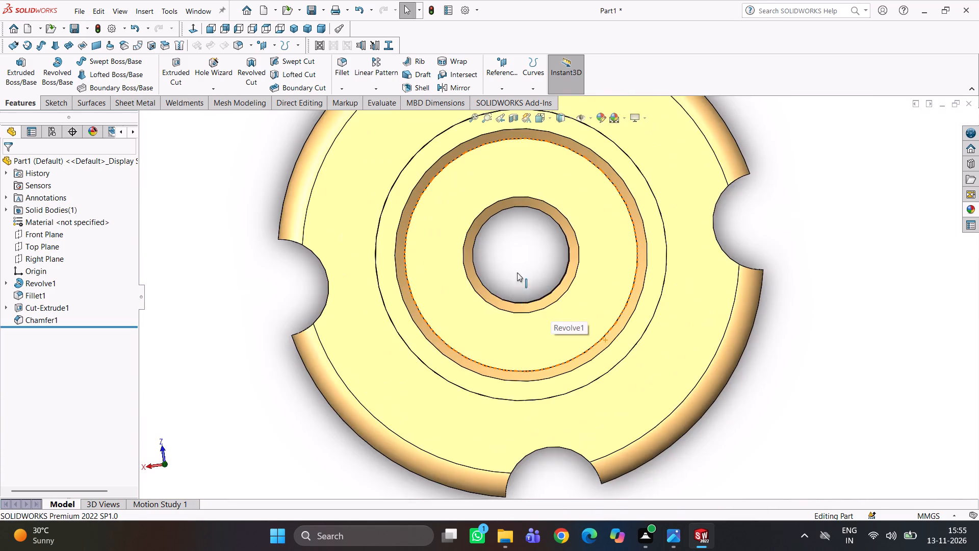
pyautogui.scroll(-5, 505, 189)
pyautogui.scroll(-4, 517, 268)
pyautogui.scroll(14, 566, 317)
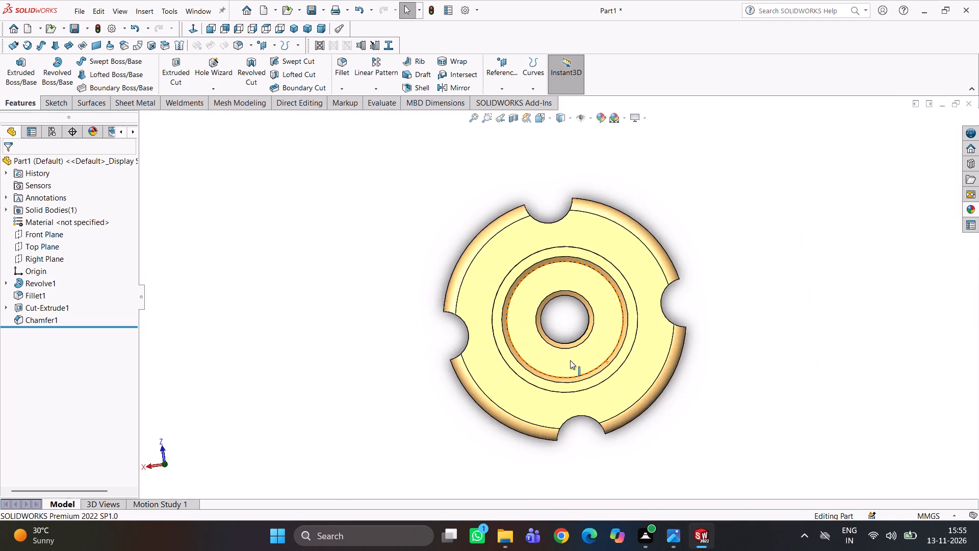
pyautogui.scroll(-8, 571, 365)
pyautogui.scroll(-6, 548, 244)
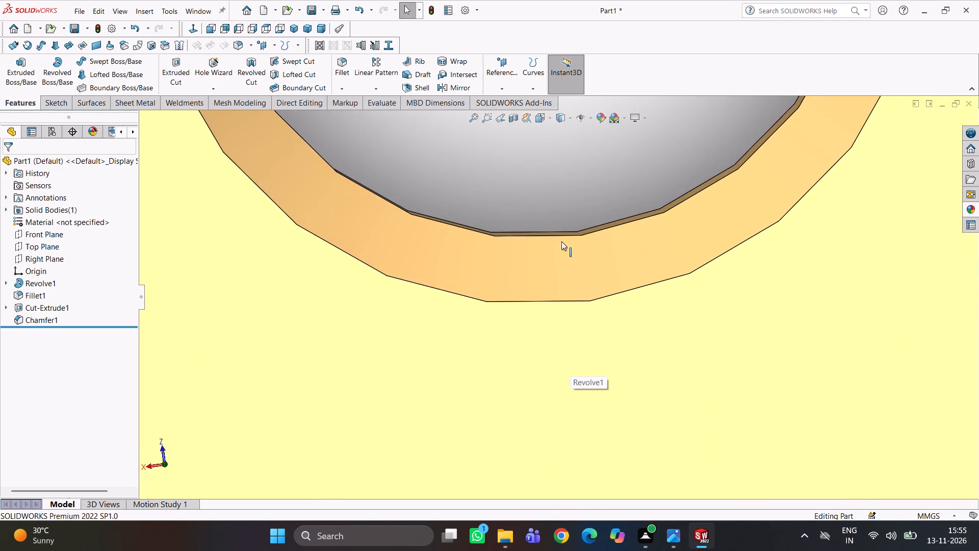
pyautogui.scroll(3, 564, 202)
pyautogui.middleClick(558, 194)
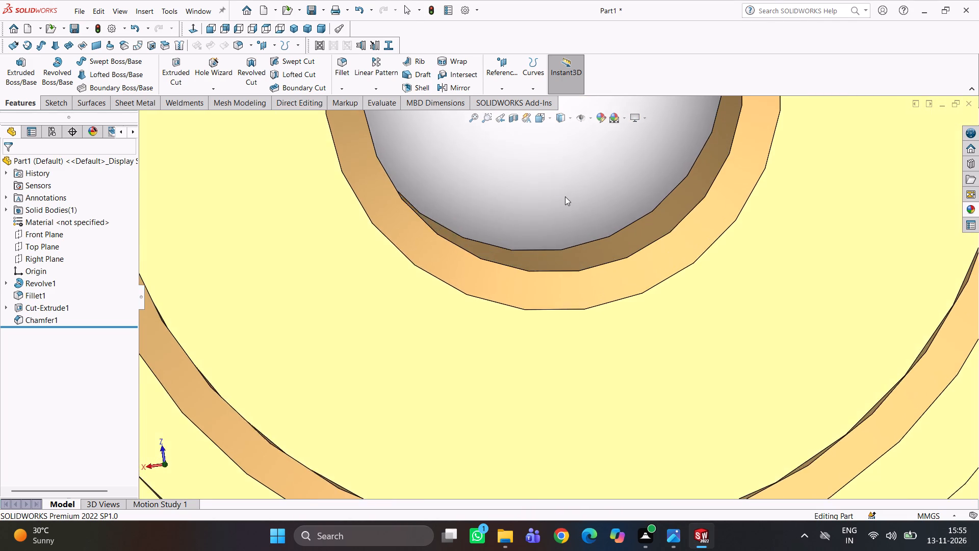
pyautogui.scroll(9, 565, 197)
pyautogui.moveTo(564, 233); pyautogui.dragTo(573, 195, button='middle')
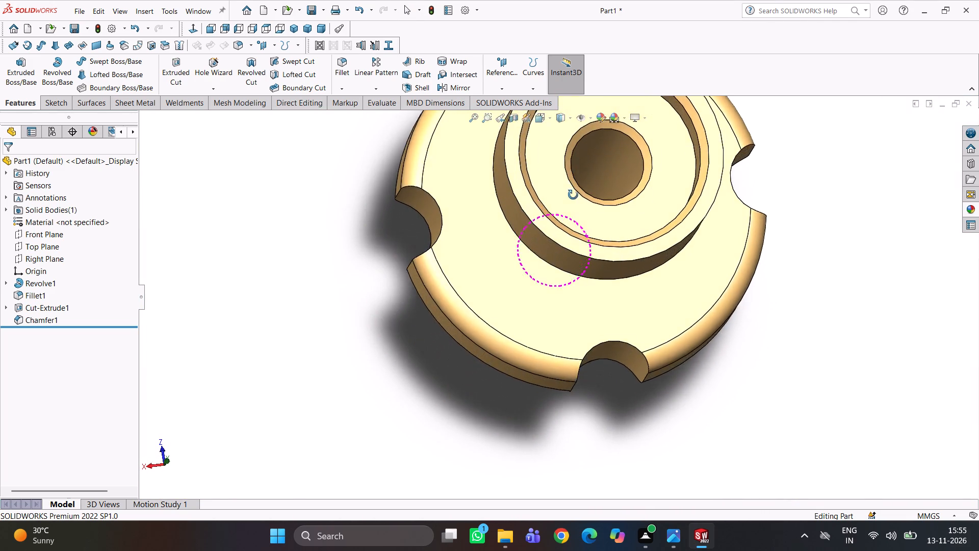
pyautogui.moveTo(573, 195); pyautogui.dragTo(574, 194, button='middle')
# Examine the finished spool from above, the side and below, including its flange notches, necks and chamfered ends.
pyautogui.scroll(4, 830, 225)
pyautogui.middleClick(791, 229)
pyautogui.scroll(1, 790, 229)
pyautogui.click(766, 229)
pyautogui.moveTo(625, 294); pyautogui.dragTo(622, 255, button='middle')
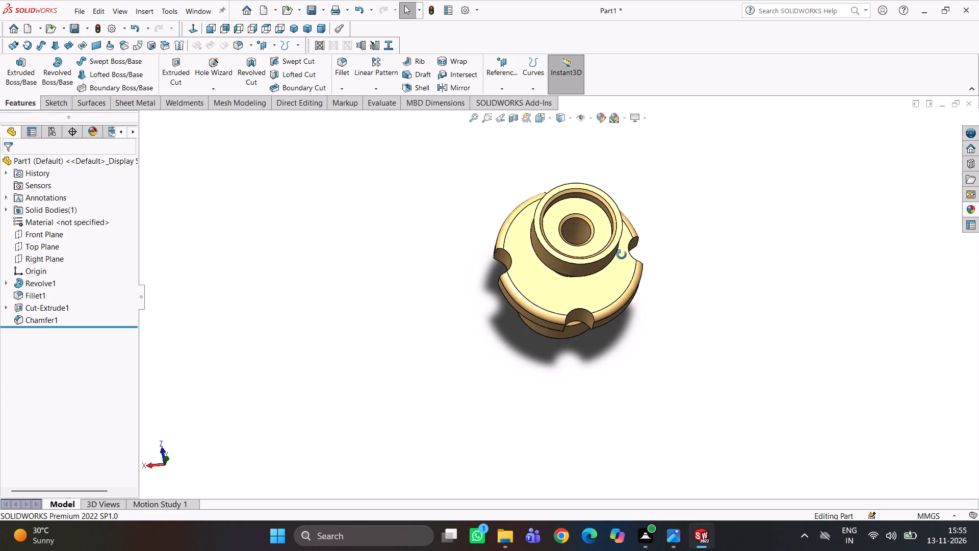
pyautogui.moveTo(622, 255); pyautogui.dragTo(622, 219, button='middle')
pyautogui.scroll(1, 623, 218)
pyautogui.scroll(-5, 600, 266)
pyautogui.moveTo(619, 285); pyautogui.dragTo(608, 212, button='middle')
pyautogui.scroll(3, 608, 212)
pyautogui.scroll(3, 563, 304)
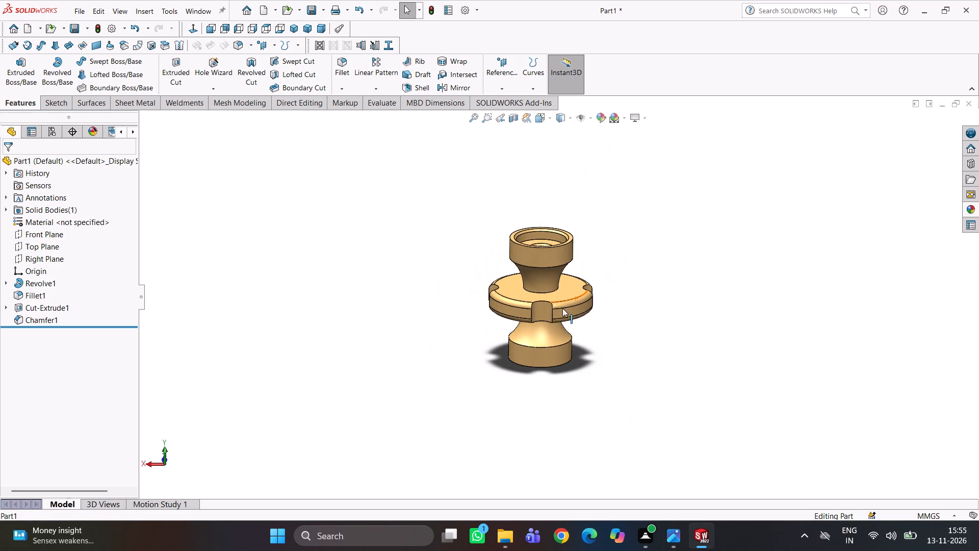
pyautogui.moveTo(559, 321); pyautogui.dragTo(566, 355, button='middle')
pyautogui.click(384, 342)
pyautogui.scroll(1, 534, 332)
pyautogui.scroll(-7, 536, 331)
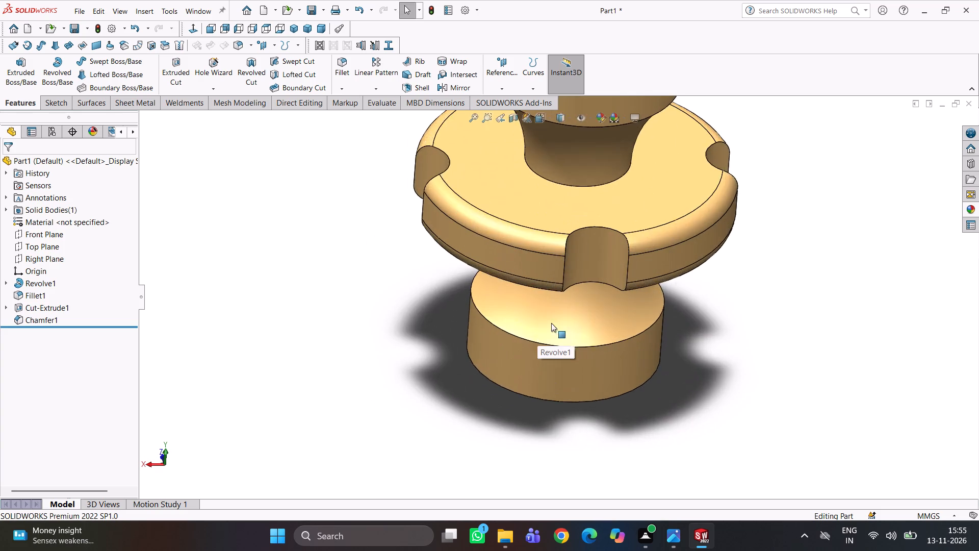
pyautogui.scroll(-4, 588, 294)
pyautogui.moveTo(583, 285); pyautogui.dragTo(583, 197, button='middle')
pyautogui.scroll(5, 584, 197)
pyautogui.moveTo(582, 248); pyautogui.dragTo(579, 187, button='middle')
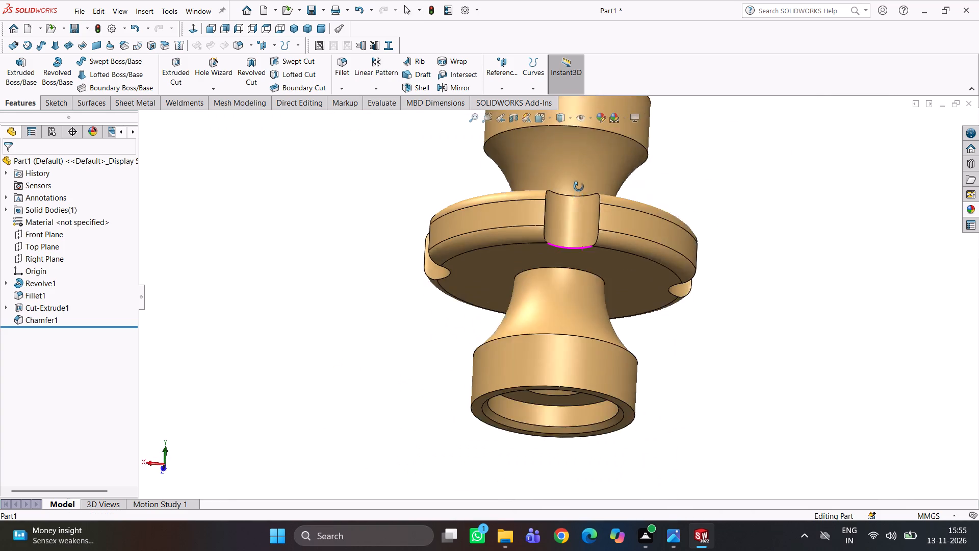
pyautogui.moveTo(579, 187); pyautogui.dragTo(578, 178, button='middle')
pyautogui.scroll(-7, 558, 249)
pyautogui.moveTo(582, 235); pyautogui.dragTo(562, 310, button='middle')
pyautogui.scroll(4, 575, 291)
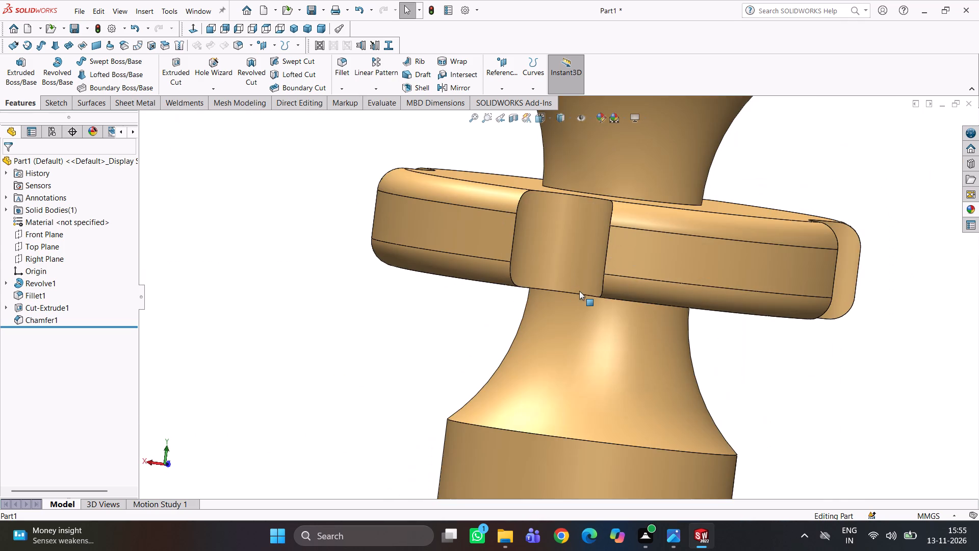
pyautogui.scroll(7, 581, 252)
pyautogui.moveTo(576, 280); pyautogui.dragTo(574, 427, button='middle')
pyautogui.scroll(-3, 562, 264)
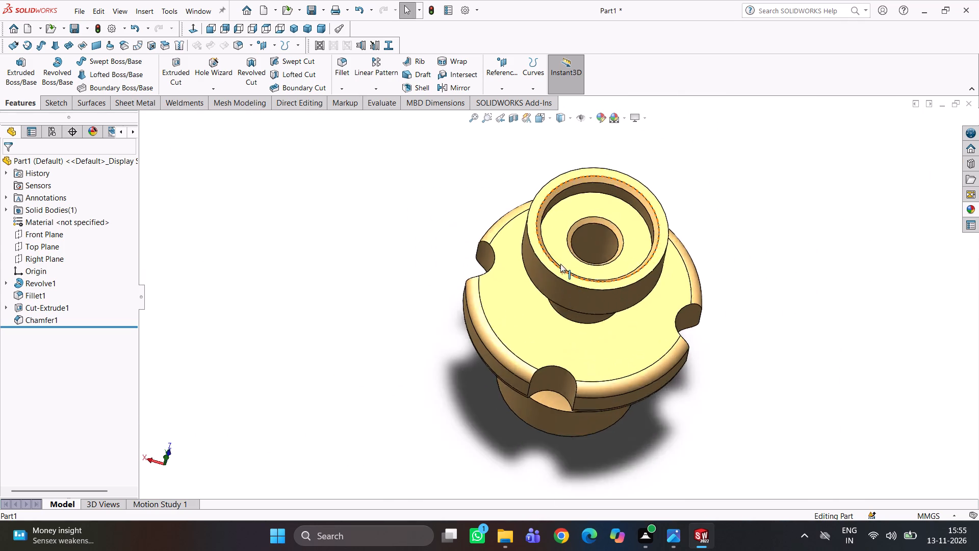
pyautogui.scroll(-2, 560, 264)
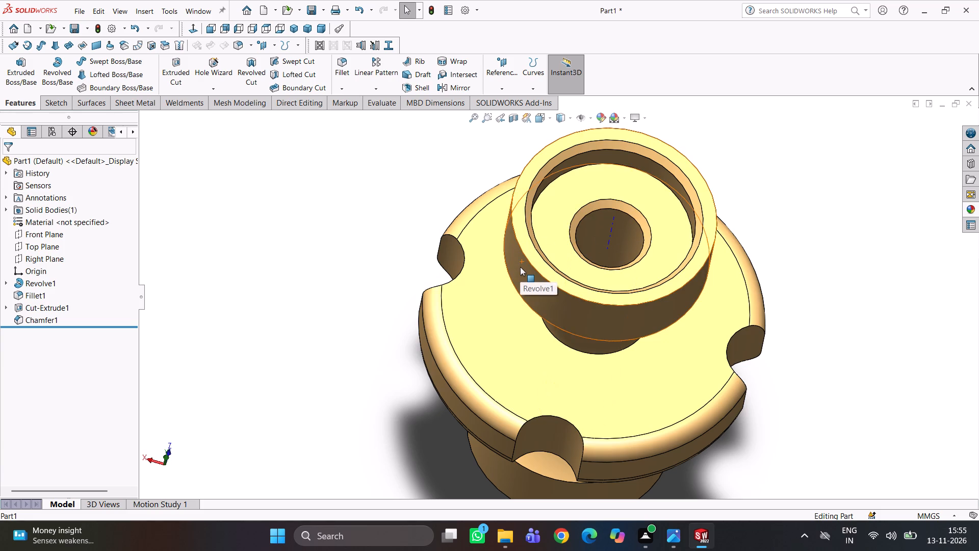
# Inspect the through bore and chamfered recess at the spool's upper end up close, looking down the bore from slightly different angles.
pyautogui.scroll(3, 542, 203)
pyautogui.moveTo(583, 260); pyautogui.dragTo(555, 309, button='middle')
pyautogui.scroll(-5, 578, 275)
pyautogui.moveTo(546, 296); pyautogui.dragTo(562, 299, button='middle')
pyautogui.scroll(-6, 537, 311)
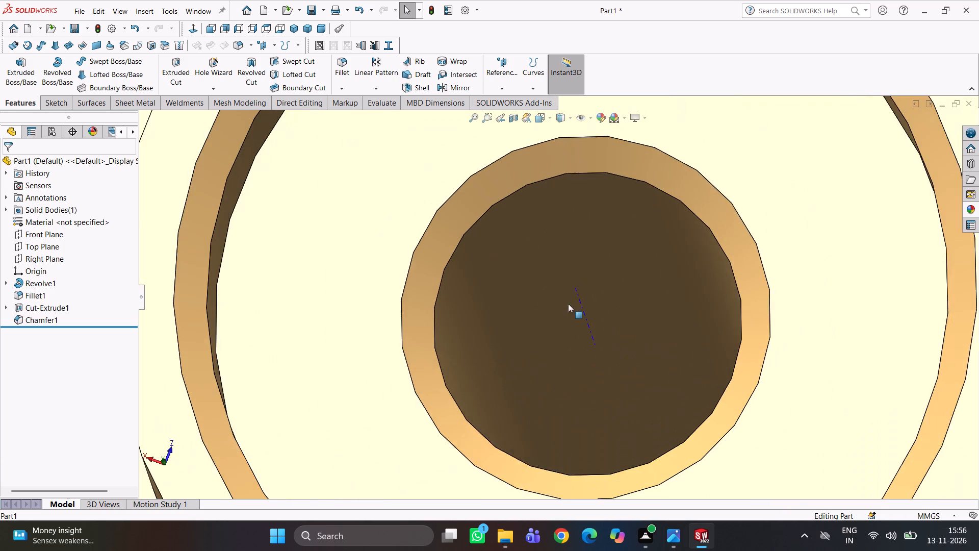
pyautogui.scroll(1, 568, 304)
pyautogui.moveTo(572, 322); pyautogui.dragTo(584, 368, button='middle')
pyautogui.scroll(5, 587, 367)
pyautogui.moveTo(634, 345); pyautogui.dragTo(634, 370, button='middle')
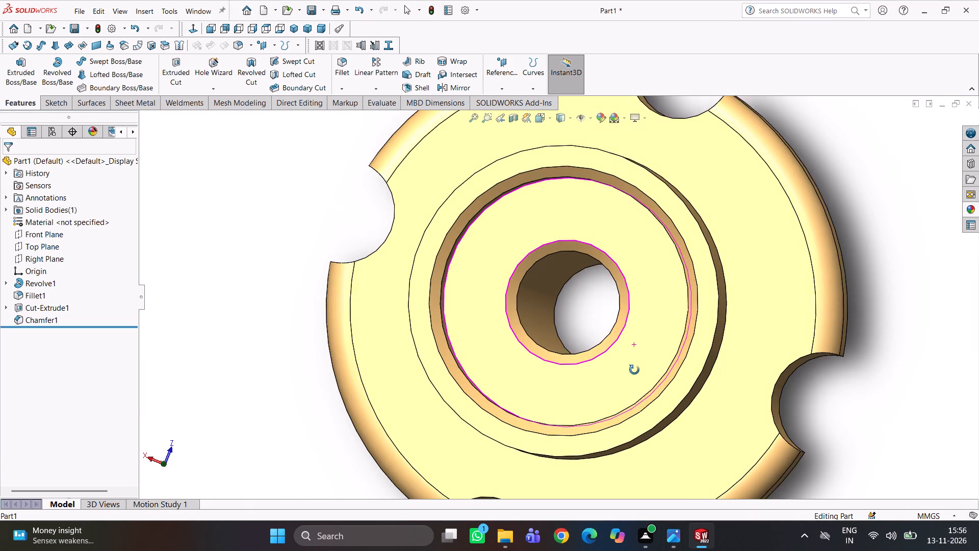
pyautogui.moveTo(634, 370); pyautogui.dragTo(641, 373, button='middle')
pyautogui.scroll(-2, 610, 350)
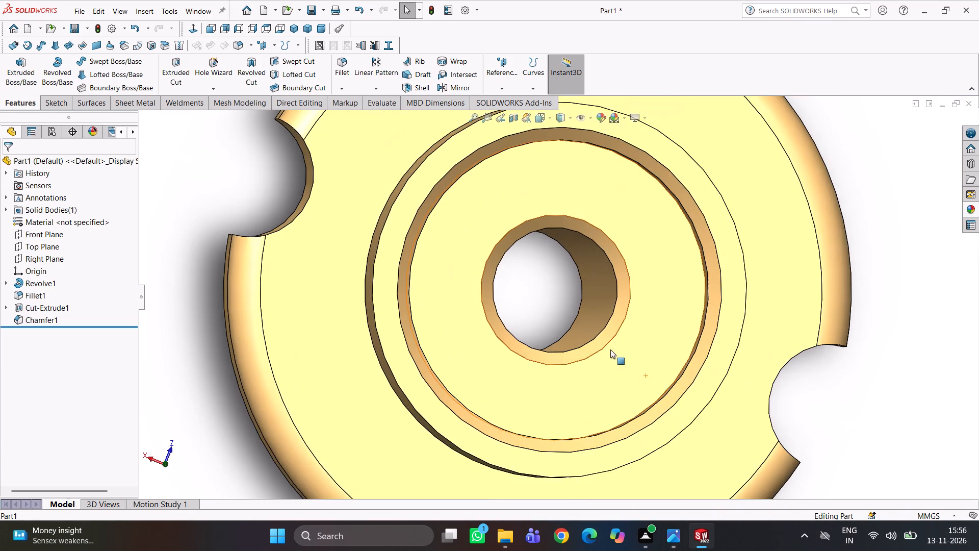
pyautogui.moveTo(609, 349); pyautogui.dragTo(609, 345, button='middle')
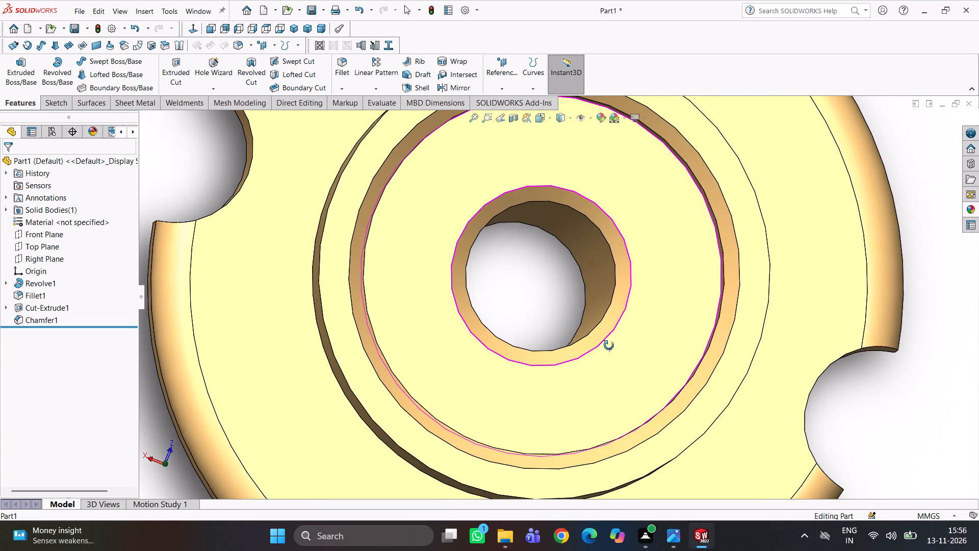
pyautogui.moveTo(609, 345); pyautogui.dragTo(601, 340, button='middle')
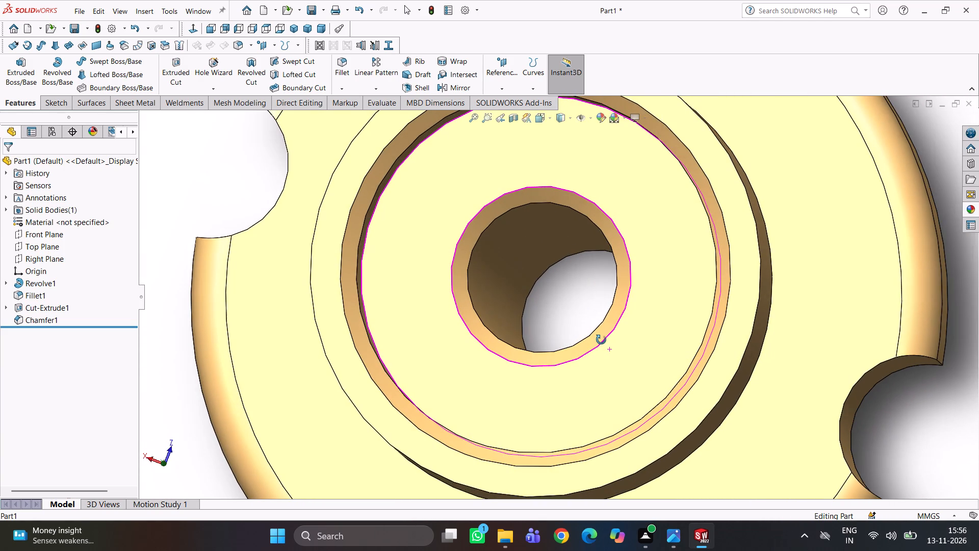
pyautogui.moveTo(601, 340); pyautogui.dragTo(610, 342, button='middle')
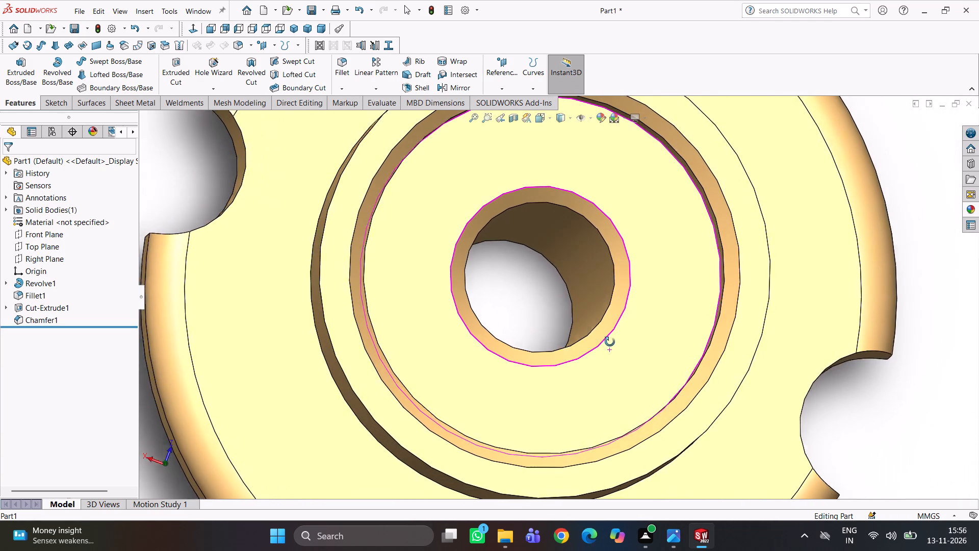
pyautogui.moveTo(610, 342); pyautogui.dragTo(603, 361, button='middle')
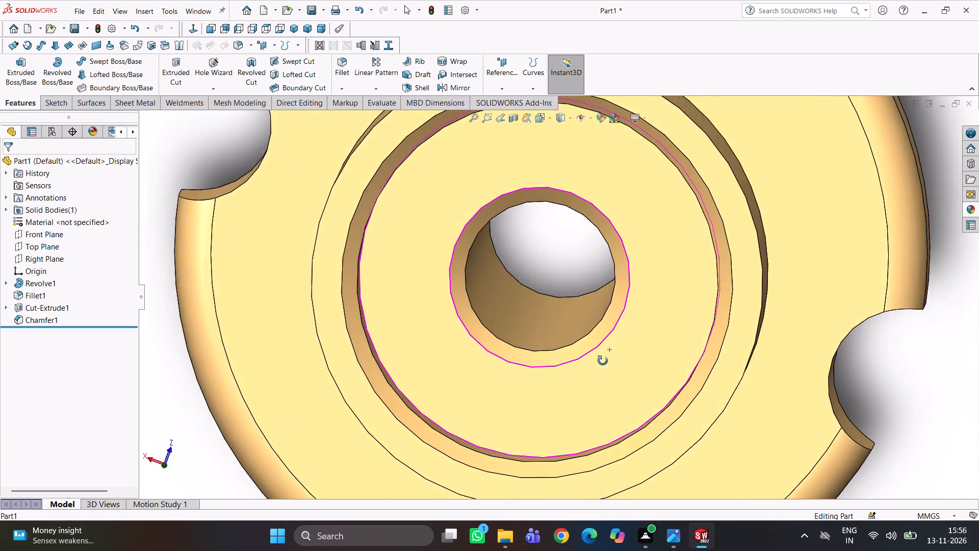
pyautogui.moveTo(603, 361); pyautogui.dragTo(606, 343, button='middle')
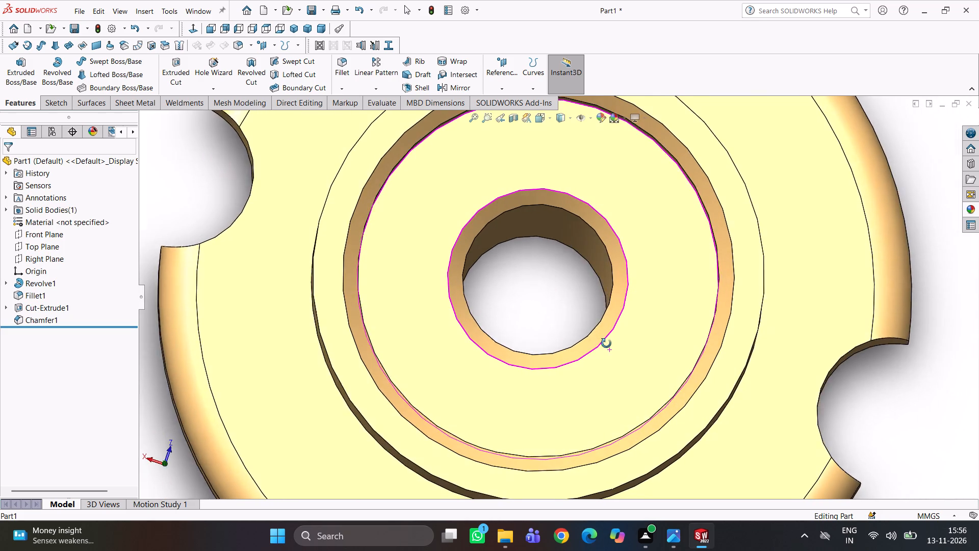
pyautogui.moveTo(606, 343); pyautogui.dragTo(606, 357, button='middle')
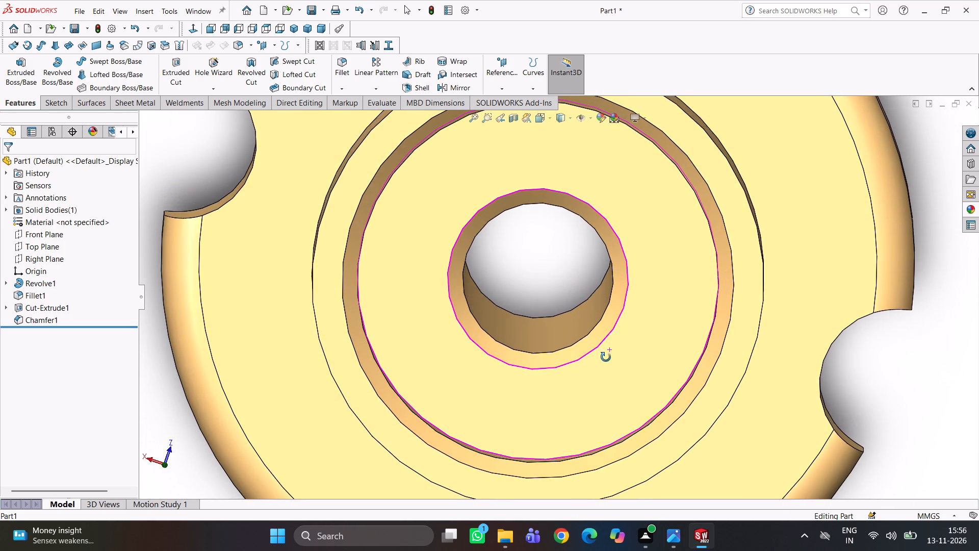
pyautogui.moveTo(606, 357); pyautogui.dragTo(606, 346, button='middle')
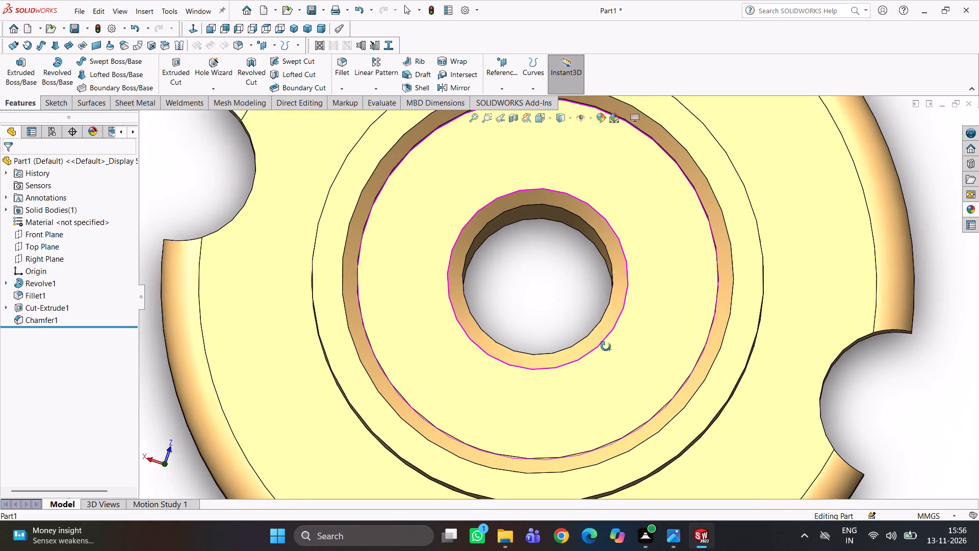
pyautogui.moveTo(606, 346); pyautogui.dragTo(601, 328, button='middle')
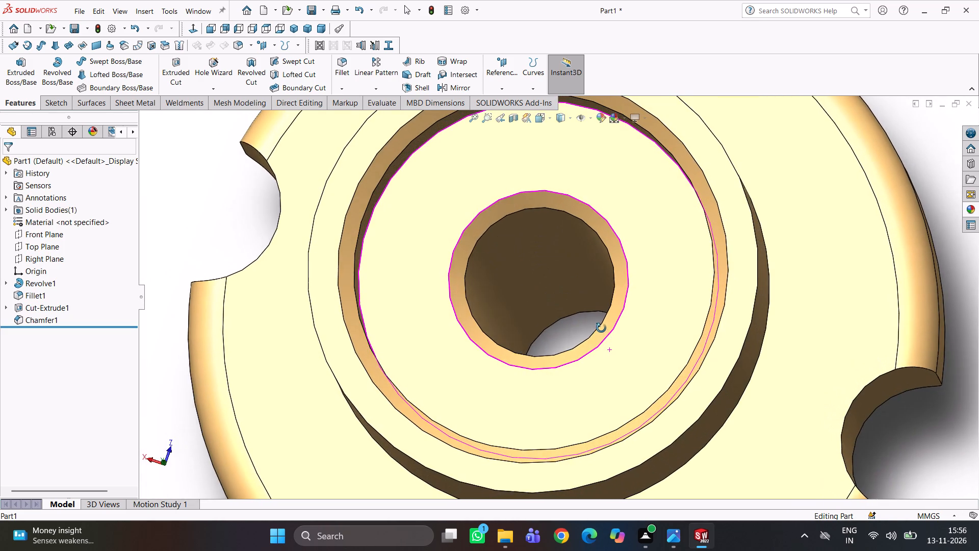
pyautogui.moveTo(601, 328); pyautogui.dragTo(610, 357, button='middle')
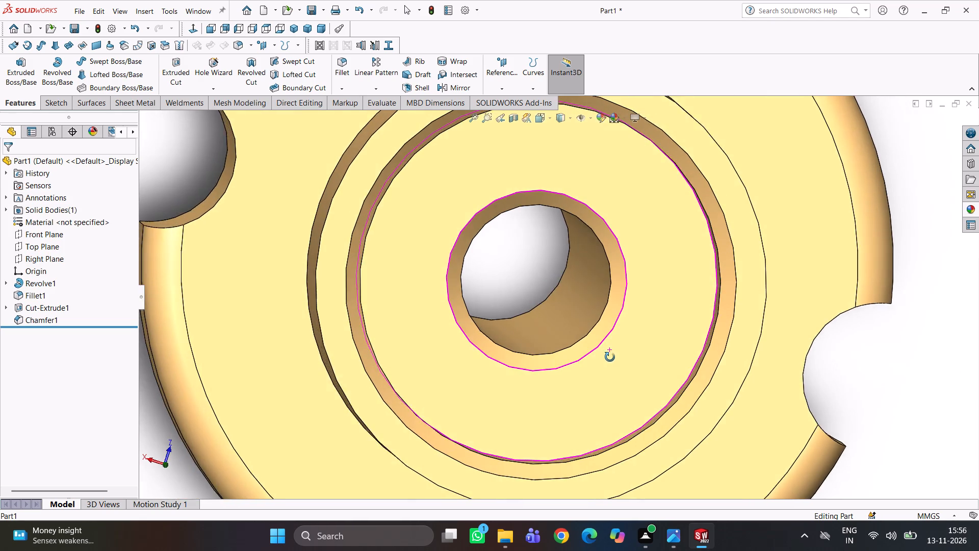
pyautogui.moveTo(610, 357); pyautogui.dragTo(600, 330, button='middle')
# Examine the whole spool from the end face and obliquely from the side, including its flange notches, neck and recessed end.
pyautogui.scroll(4, 598, 327)
pyautogui.scroll(1, 574, 289)
pyautogui.moveTo(574, 294); pyautogui.dragTo(581, 324, button='middle')
pyautogui.scroll(-4, 592, 296)
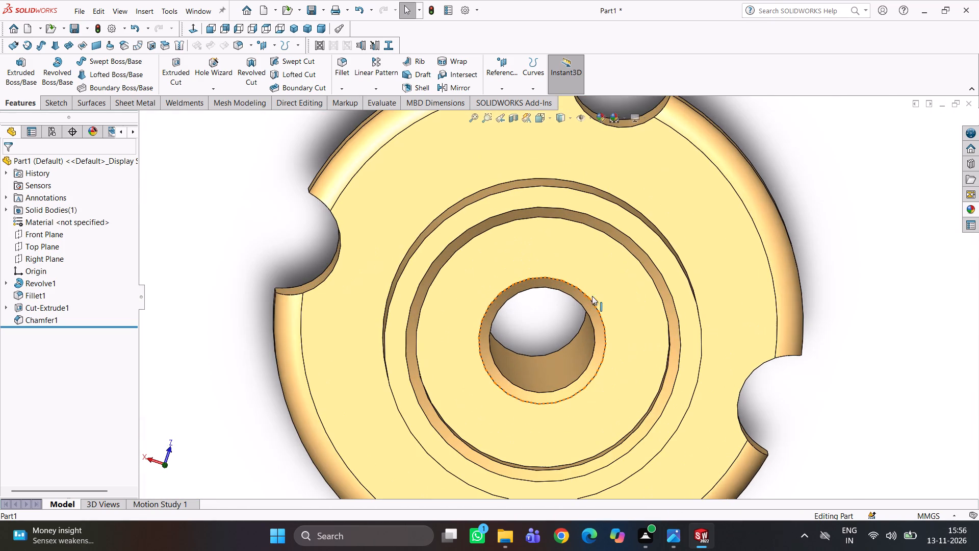
pyautogui.scroll(3, 477, 289)
pyautogui.moveTo(482, 274); pyautogui.dragTo(536, 235, button='middle')
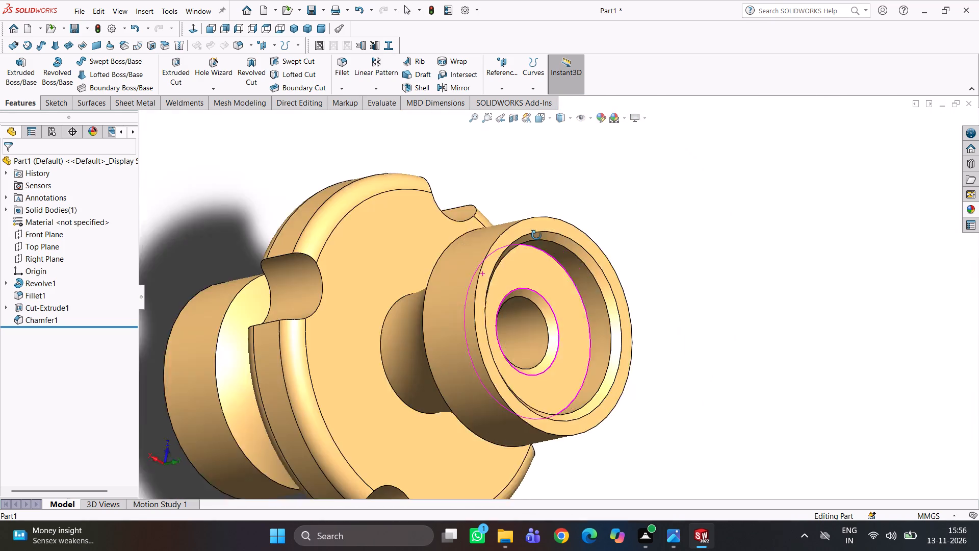
pyautogui.moveTo(536, 235); pyautogui.dragTo(539, 235, button='middle')
pyautogui.scroll(-3, 511, 251)
pyautogui.scroll(3, 501, 265)
pyautogui.moveTo(500, 266); pyautogui.dragTo(479, 266, button='middle')
pyautogui.scroll(4, 501, 338)
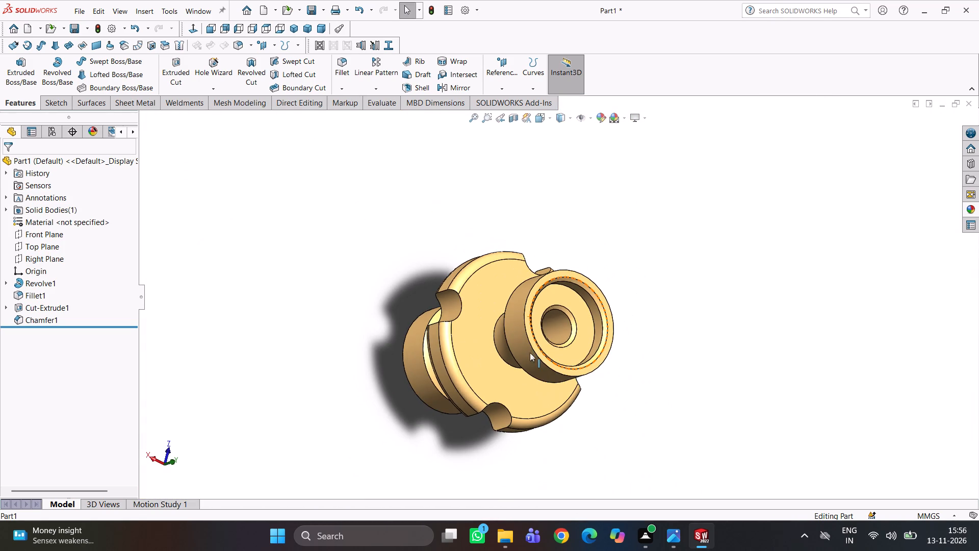
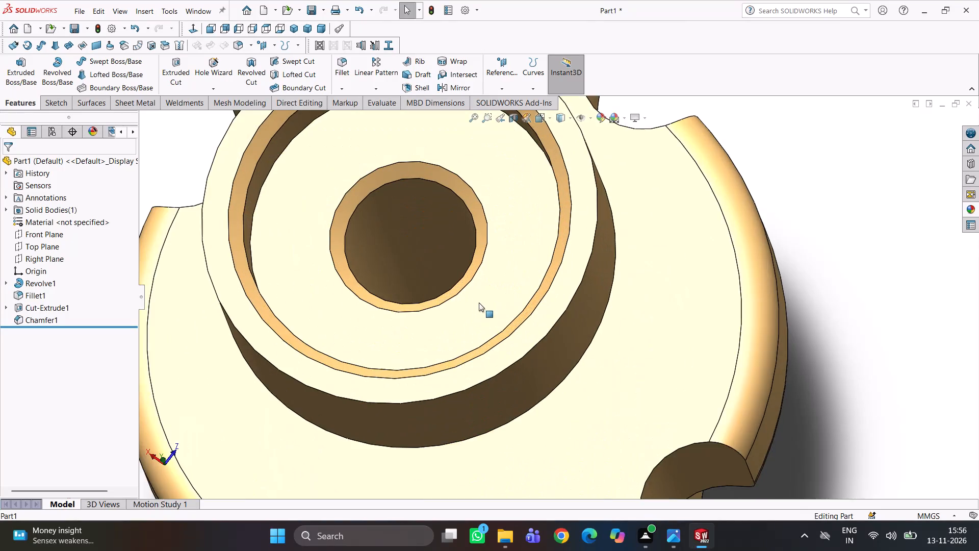
# Inspect the through bore and chamfered recess rim at the spool's end up close from slightly different angles.
pyautogui.moveTo(474, 292); pyautogui.dragTo(492, 331, button='middle')
pyautogui.scroll(1, 492, 331)
pyautogui.scroll(-3, 448, 284)
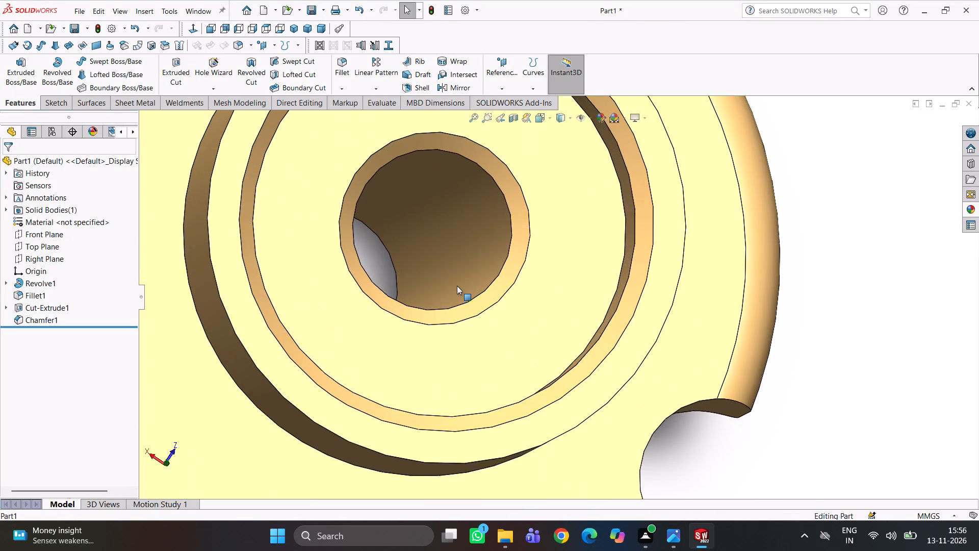
pyautogui.moveTo(457, 286); pyautogui.dragTo(449, 297, button='middle')
pyautogui.scroll(-3, 430, 281)
pyautogui.moveTo(463, 281); pyautogui.dragTo(469, 281, button='middle')
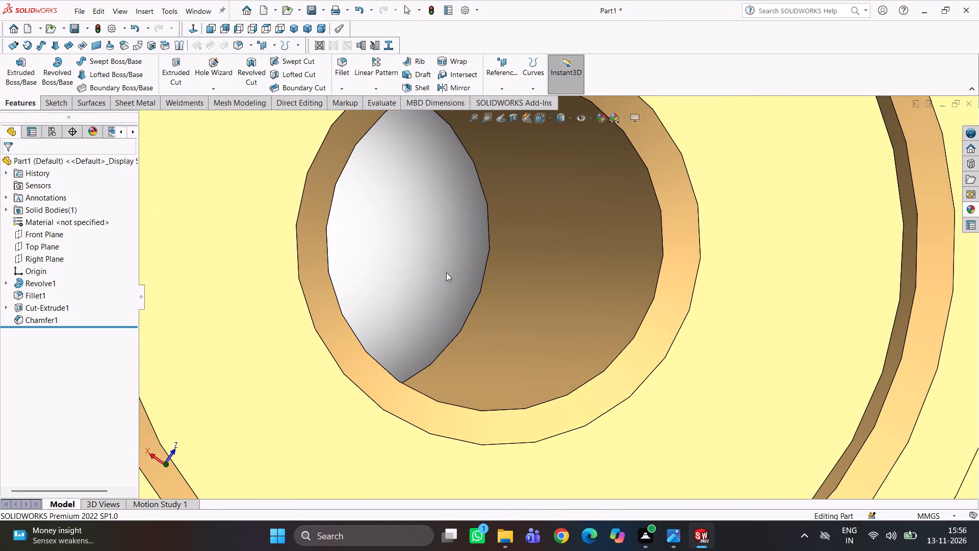
pyautogui.scroll(1, 447, 270)
pyautogui.moveTo(447, 270); pyautogui.dragTo(431, 278, button='middle')
pyautogui.scroll(4, 458, 278)
pyautogui.moveTo(498, 284); pyautogui.dragTo(510, 266, button='middle')
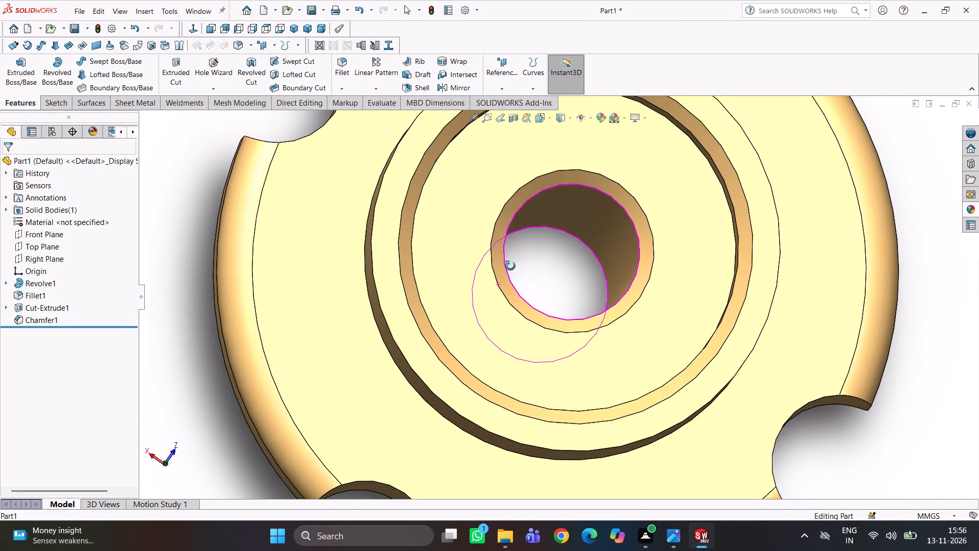
pyautogui.moveTo(510, 266); pyautogui.dragTo(511, 282, button='middle')
pyautogui.scroll(5, 529, 281)
pyautogui.moveTo(568, 299); pyautogui.dragTo(564, 277, button='middle')
pyautogui.scroll(1, 563, 273)
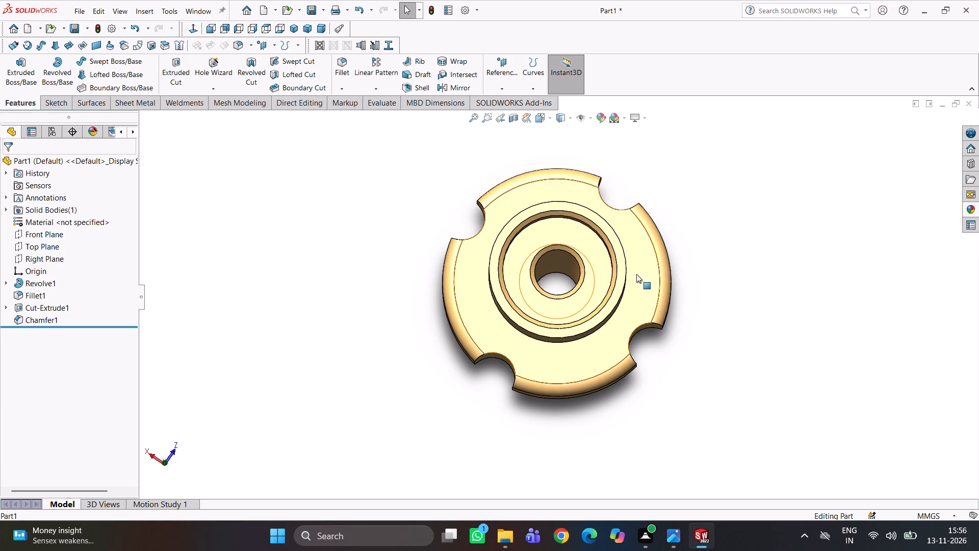
# Examine the whole spool obliquely and from the side, including its flange notches, curved necks and both recessed ends.
pyautogui.scroll(2, 618, 289)
pyautogui.moveTo(630, 298); pyautogui.dragTo(633, 220, button='middle')
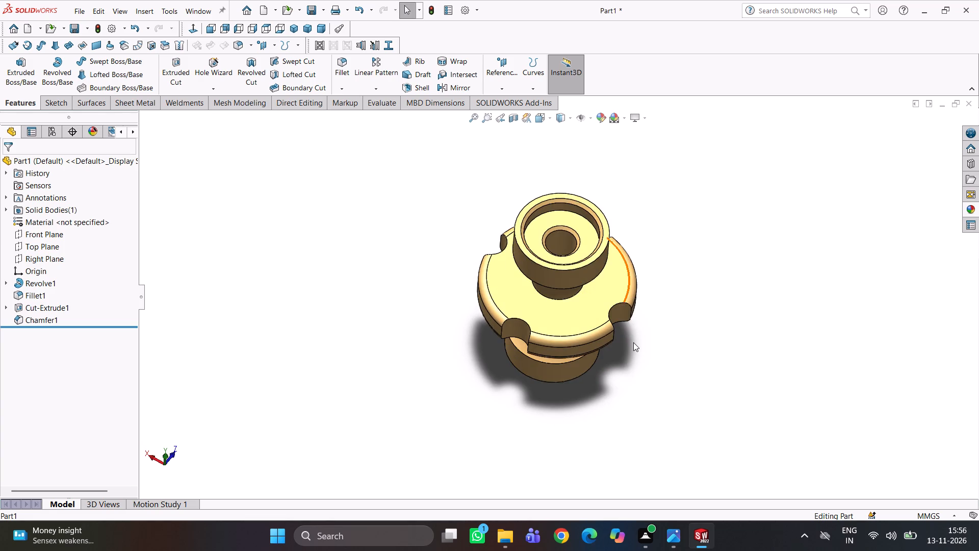
pyautogui.scroll(-1, 633, 342)
pyautogui.moveTo(634, 336); pyautogui.dragTo(651, 281, button='middle')
pyautogui.scroll(1, 651, 281)
pyautogui.scroll(-3, 581, 298)
pyautogui.moveTo(574, 272); pyautogui.dragTo(580, 314, button='middle')
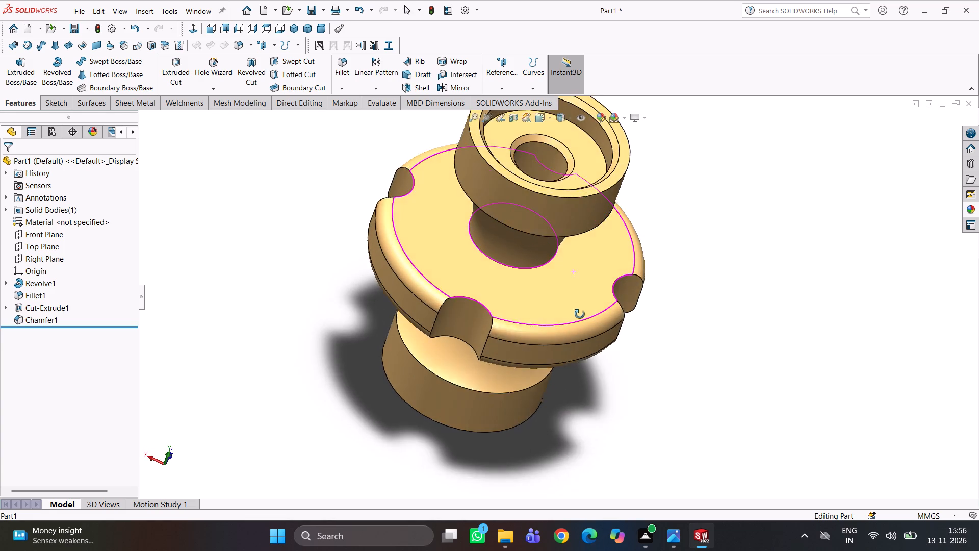
pyautogui.moveTo(580, 314); pyautogui.dragTo(582, 321, button='middle')
pyautogui.scroll(-1, 569, 245)
pyautogui.moveTo(572, 249); pyautogui.dragTo(629, 265, button='middle')
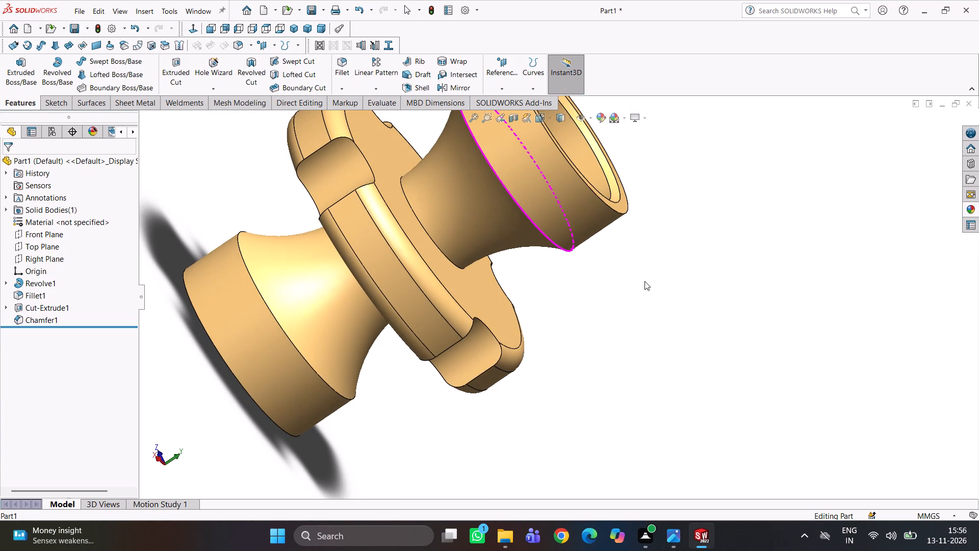
pyautogui.click(647, 282)
pyautogui.scroll(4, 604, 294)
pyautogui.moveTo(580, 293); pyautogui.dragTo(615, 291, button='middle')
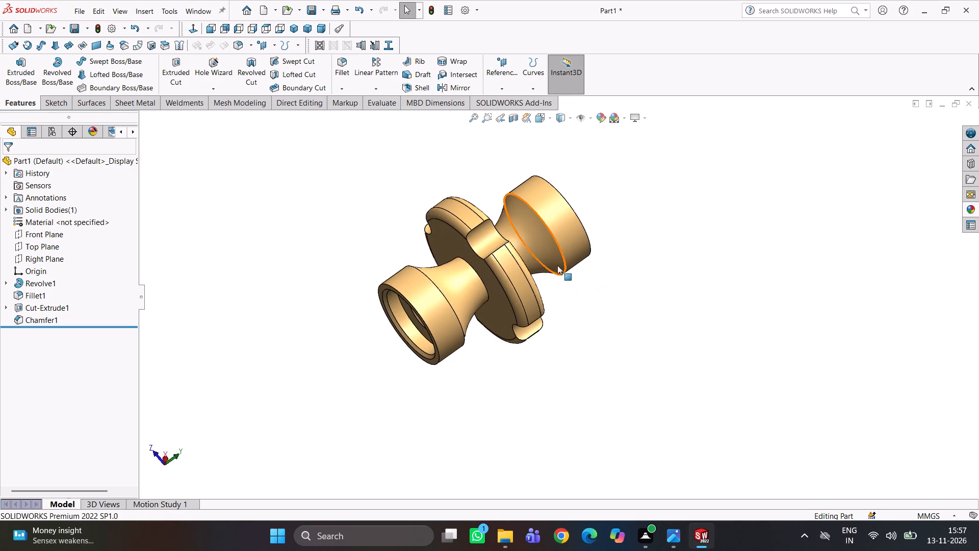
pyautogui.scroll(-2, 553, 264)
pyautogui.moveTo(553, 264); pyautogui.dragTo(561, 292, button='middle')
pyautogui.scroll(-3, 527, 282)
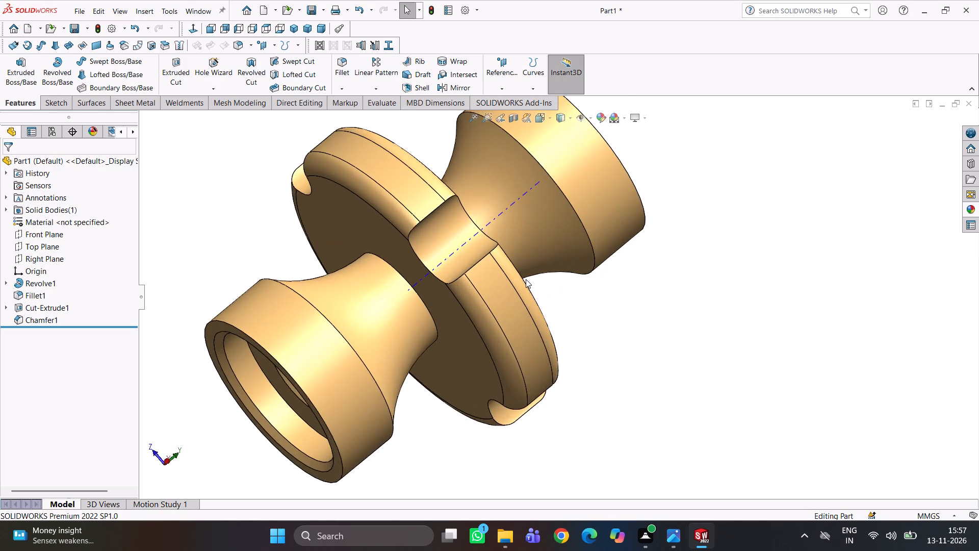
pyautogui.scroll(1, 526, 279)
pyautogui.moveTo(525, 279); pyautogui.dragTo(503, 298, button='middle')
pyautogui.scroll(5, 517, 259)
pyautogui.moveTo(557, 301); pyautogui.dragTo(543, 319, button='middle')
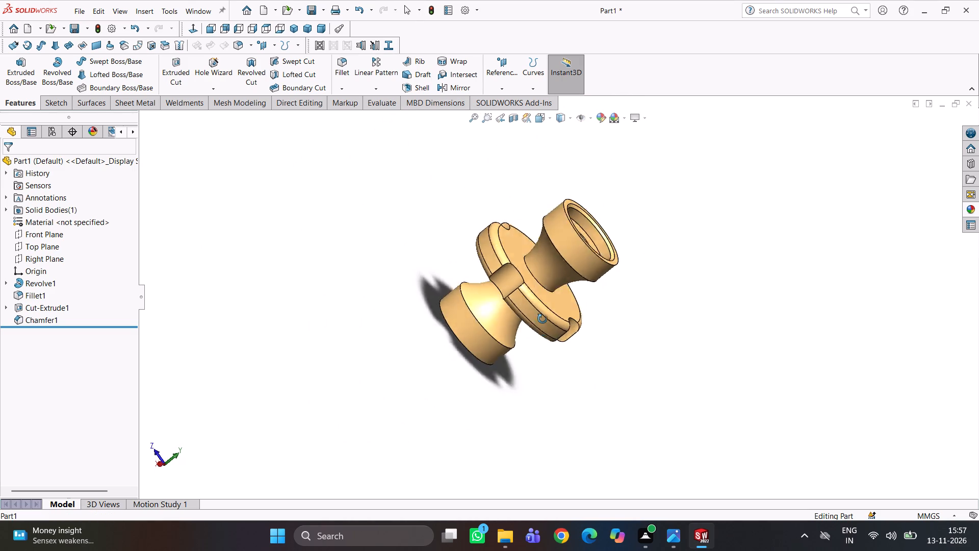
pyautogui.moveTo(543, 319); pyautogui.dragTo(515, 360, button='middle')
pyautogui.scroll(-2, 537, 339)
pyautogui.moveTo(521, 362); pyautogui.dragTo(506, 415, button='middle')
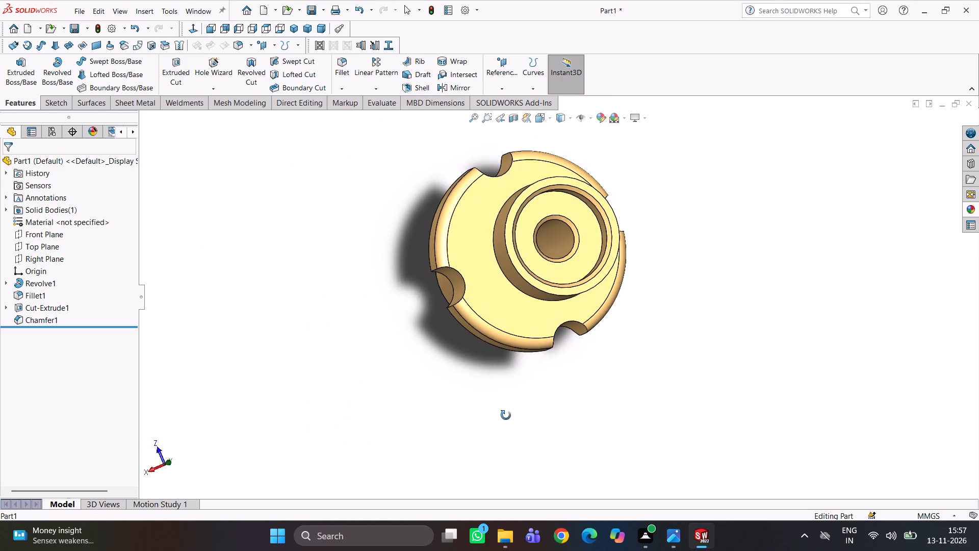
# Inspect the spool's end face and look down the through bore, tilting slightly around its axis to check the chamfered edges.
pyautogui.moveTo(506, 415); pyautogui.dragTo(506, 416, button='middle')
pyautogui.scroll(-1, 529, 391)
pyautogui.moveTo(529, 391); pyautogui.dragTo(520, 396, button='middle')
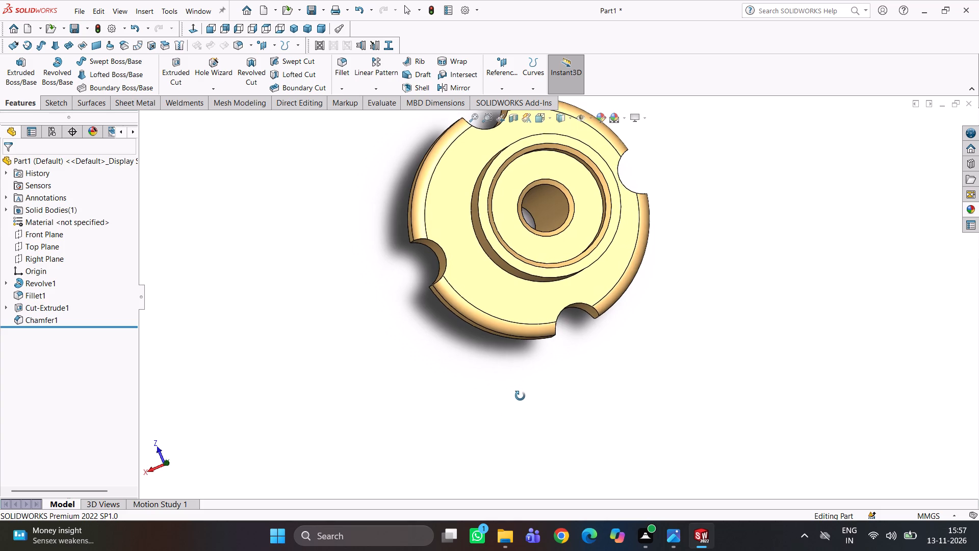
pyautogui.moveTo(520, 396); pyautogui.dragTo(518, 398, button='middle')
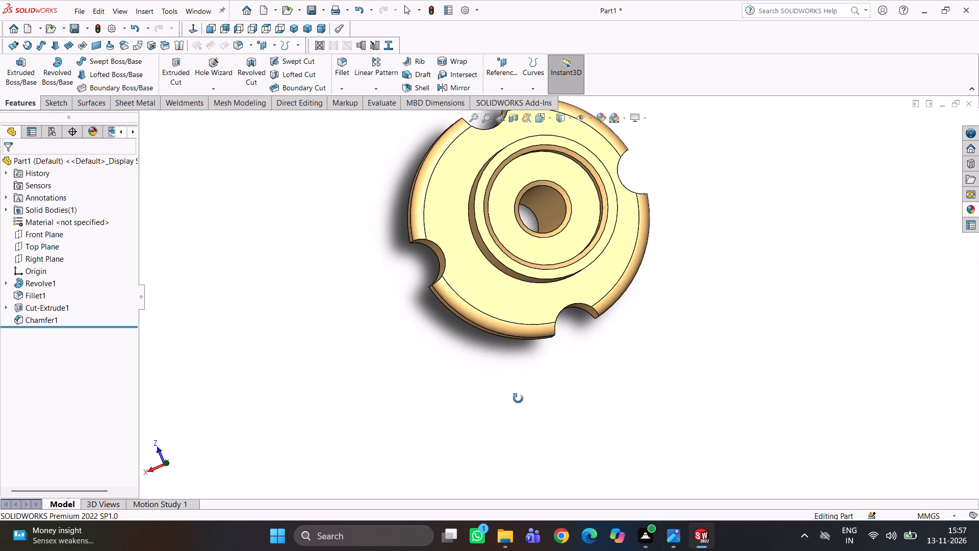
pyautogui.moveTo(518, 398); pyautogui.dragTo(513, 403, button='middle')
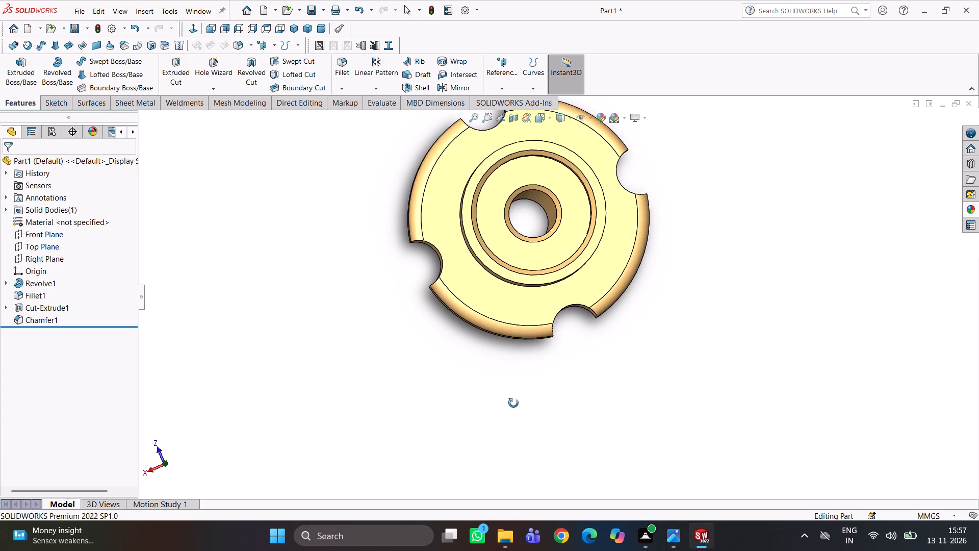
pyautogui.moveTo(513, 403); pyautogui.dragTo(510, 410, button='middle')
pyautogui.scroll(-2, 542, 228)
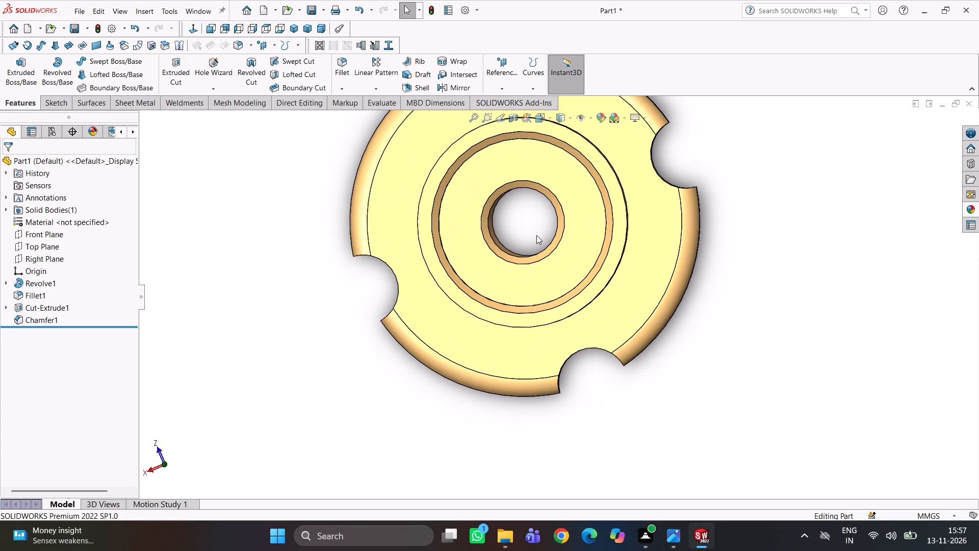
pyautogui.moveTo(536, 235); pyautogui.dragTo(539, 249, button='middle')
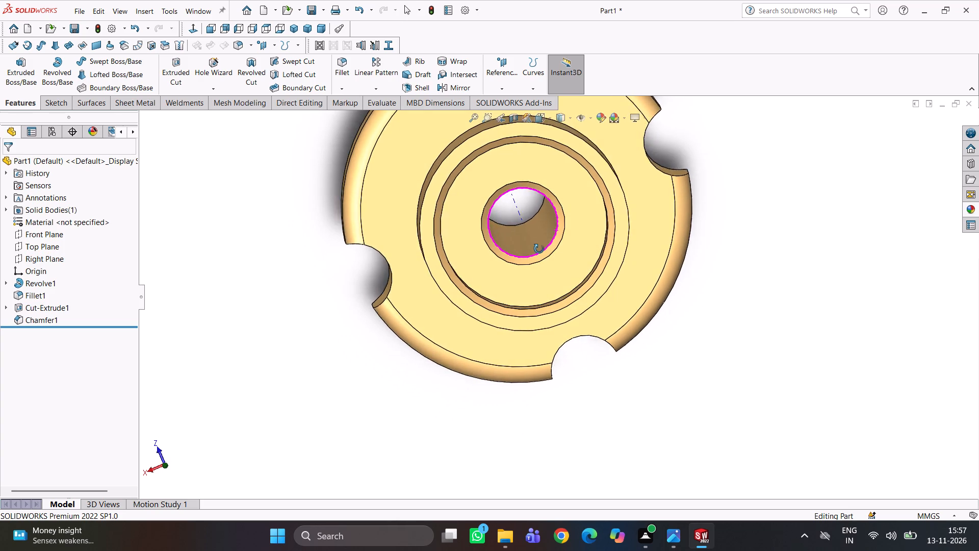
pyautogui.moveTo(539, 249); pyautogui.dragTo(531, 259, button='middle')
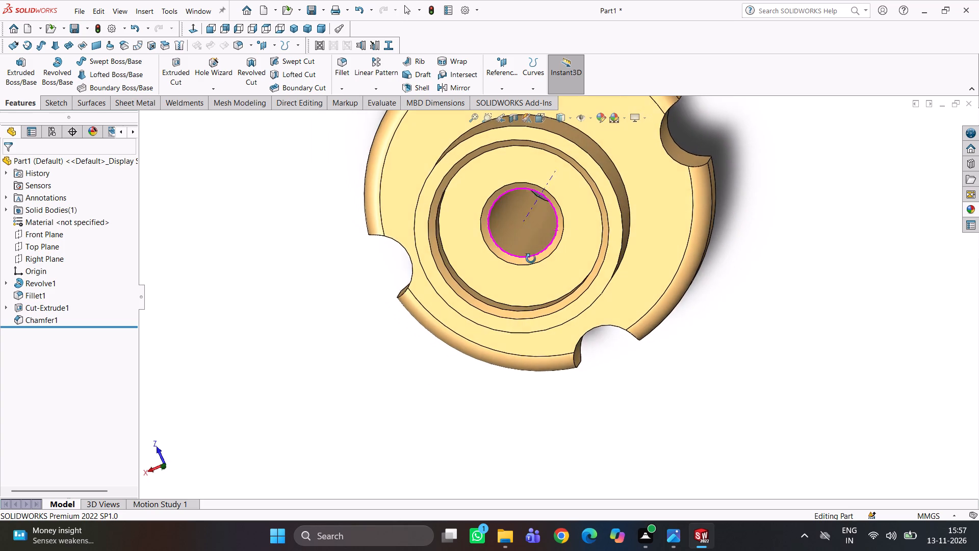
pyautogui.moveTo(531, 259); pyautogui.dragTo(533, 266, button='middle')
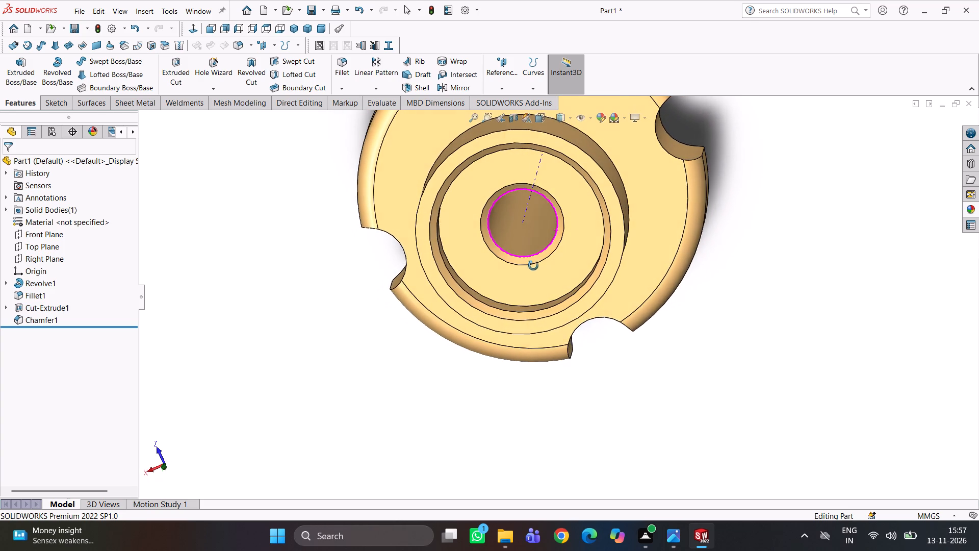
pyautogui.moveTo(533, 266); pyautogui.dragTo(536, 258, button='middle')
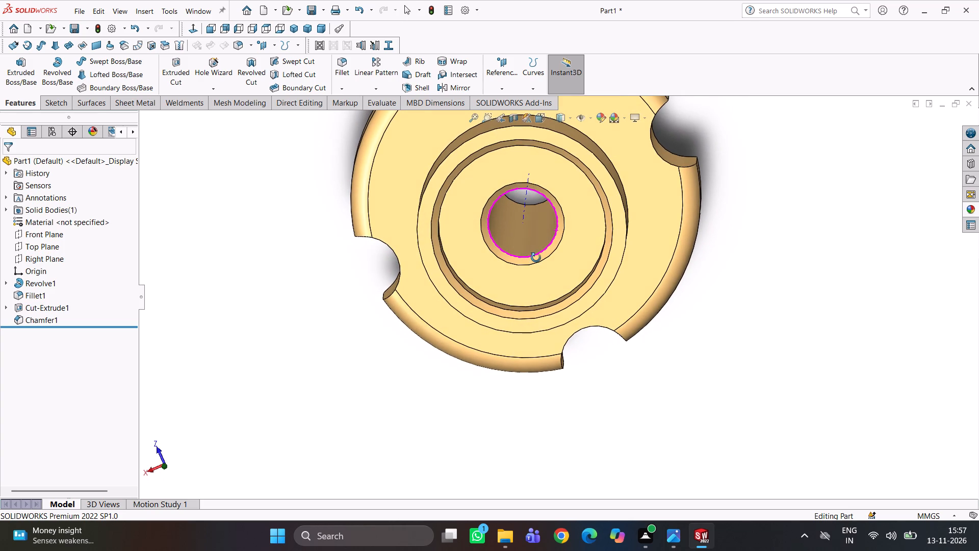
pyautogui.moveTo(536, 258); pyautogui.dragTo(538, 244, button='middle')
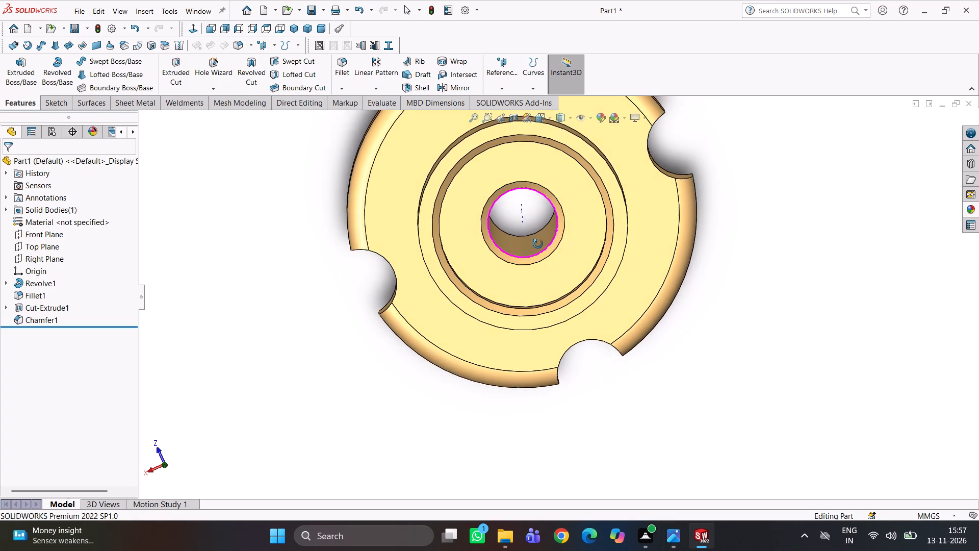
pyautogui.moveTo(538, 244); pyautogui.dragTo(538, 243, button='middle')
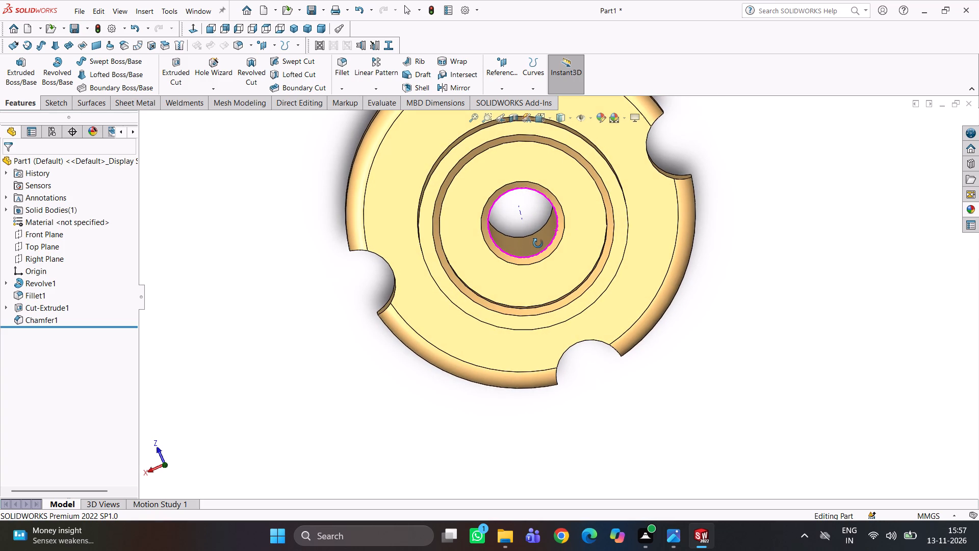
pyautogui.moveTo(538, 243); pyautogui.dragTo(539, 236, button='middle')
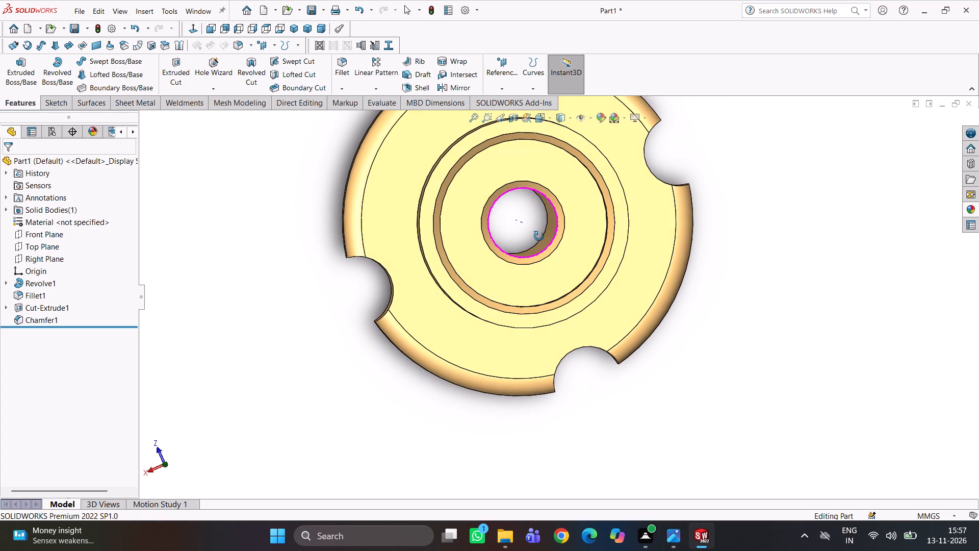
pyautogui.moveTo(539, 236); pyautogui.dragTo(534, 230, button='middle')
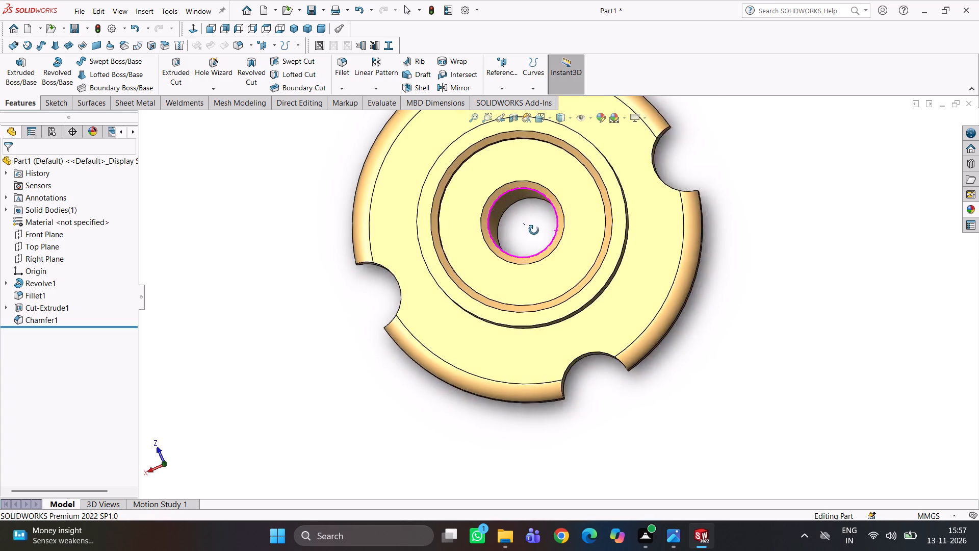
pyautogui.moveTo(534, 230); pyautogui.dragTo(532, 247, button='middle')
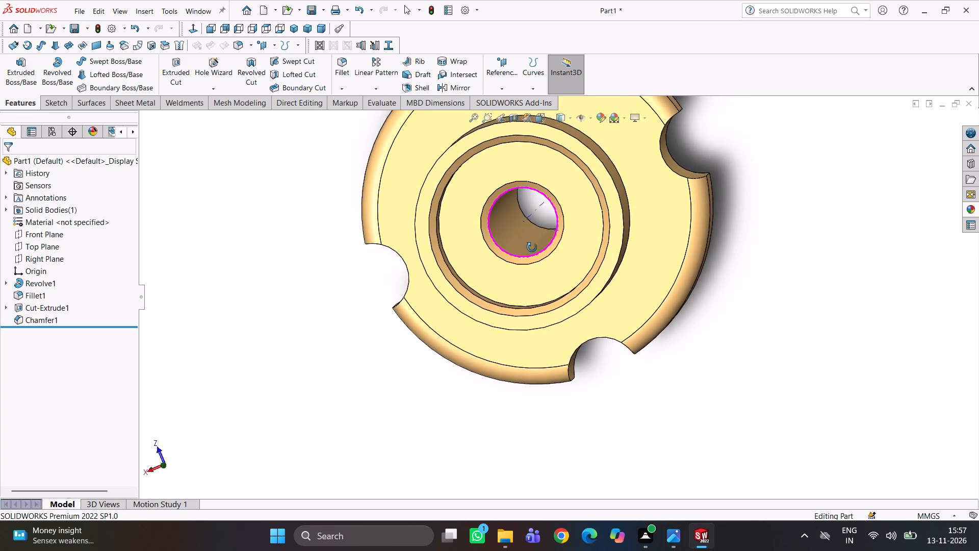
pyautogui.moveTo(532, 247); pyautogui.dragTo(539, 252, button='middle')
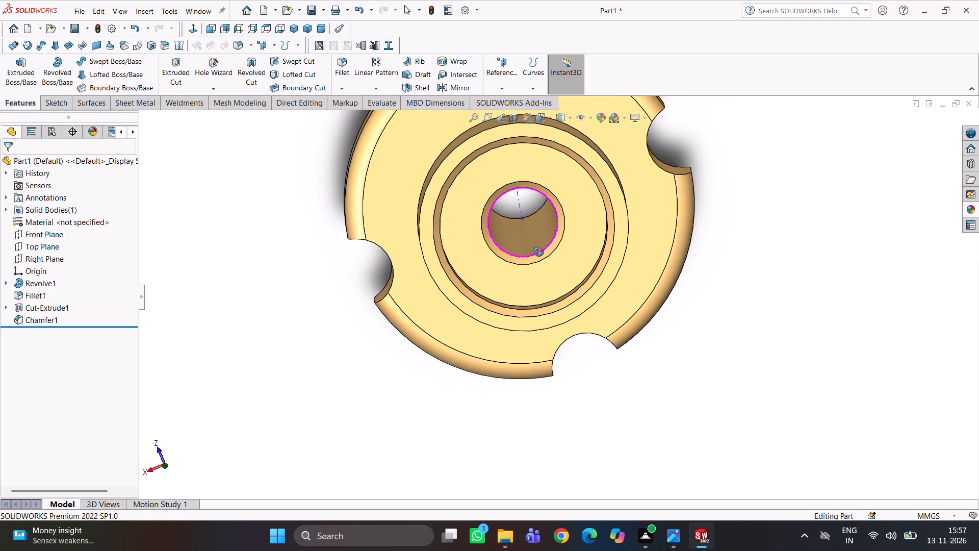
pyautogui.moveTo(539, 252); pyautogui.dragTo(554, 244, button='middle')
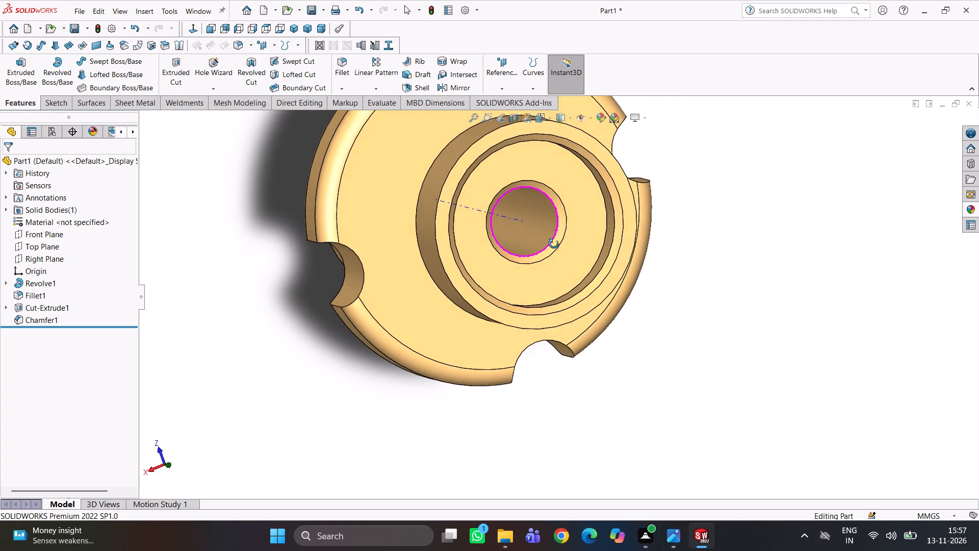
pyautogui.moveTo(554, 244); pyautogui.dragTo(554, 236, button='middle')
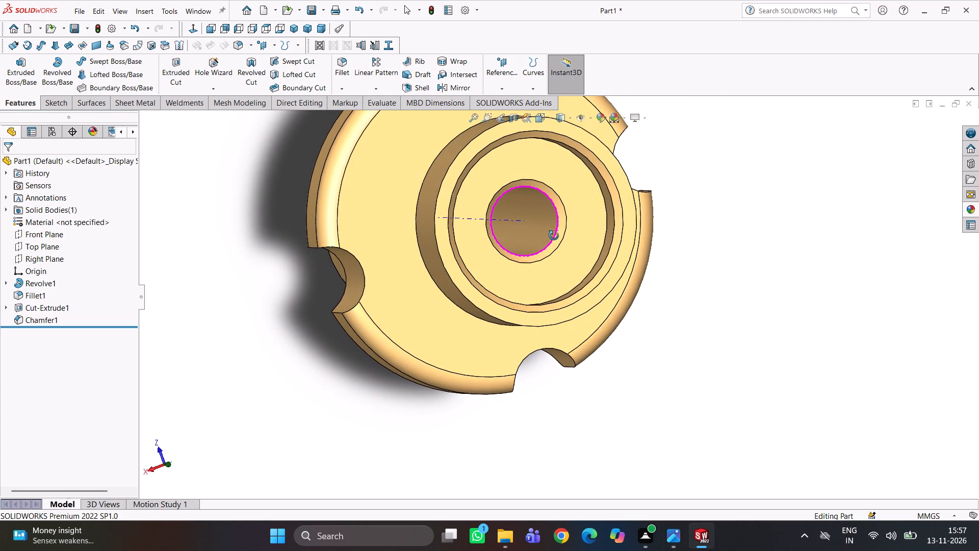
pyautogui.moveTo(554, 236); pyautogui.dragTo(538, 232, button='middle')
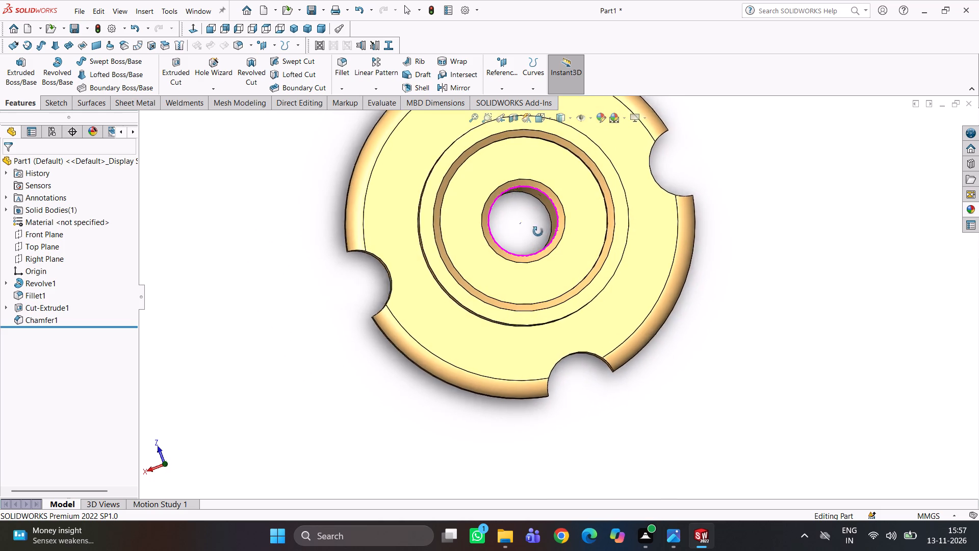
pyautogui.moveTo(538, 232); pyautogui.dragTo(523, 244, button='middle')
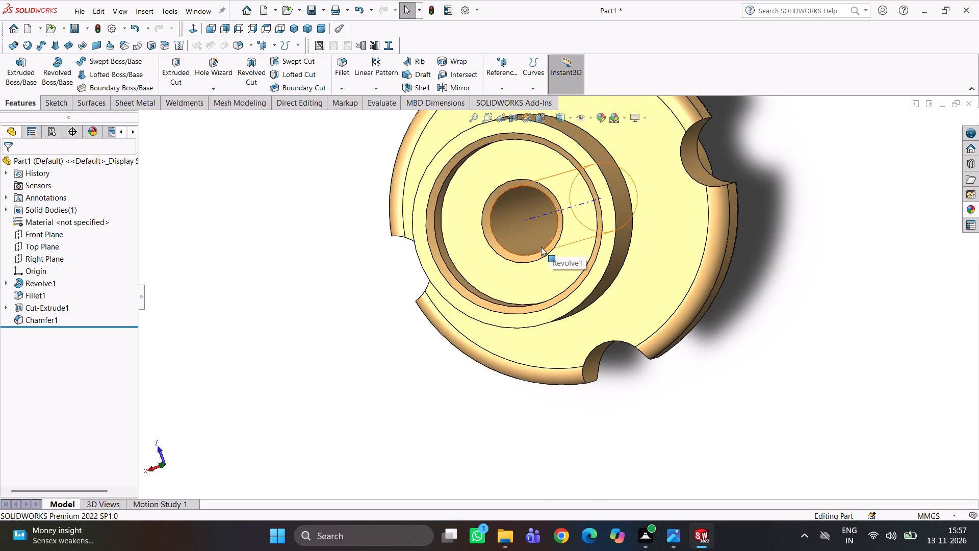
# Examine the whole spool obliquely from both sides and facing its end, including the notched flange and recessed end.
pyautogui.scroll(3, 627, 197)
pyautogui.moveTo(627, 209); pyautogui.dragTo(666, 192, button='middle')
pyautogui.scroll(1, 630, 209)
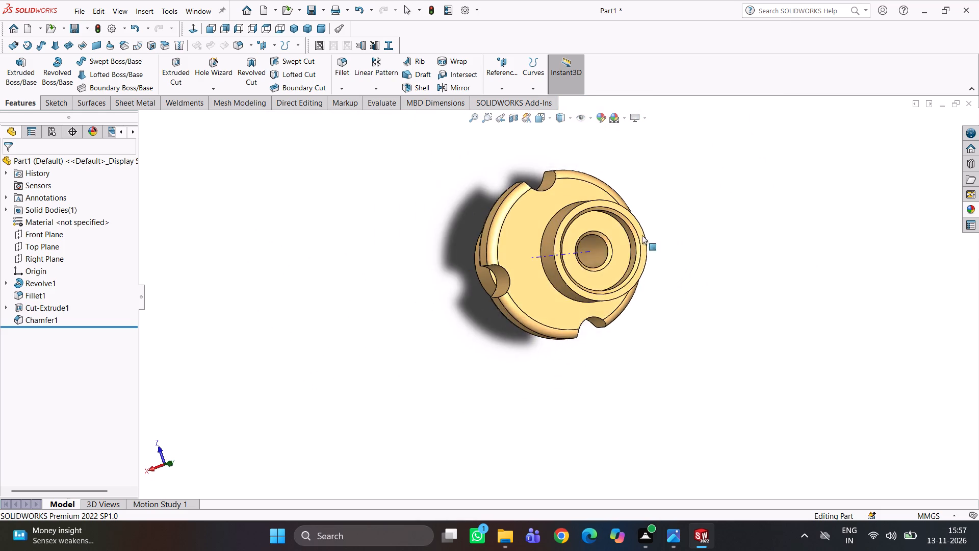
pyautogui.scroll(-3, 528, 296)
pyautogui.moveTo(579, 278); pyautogui.dragTo(720, 272, button='middle')
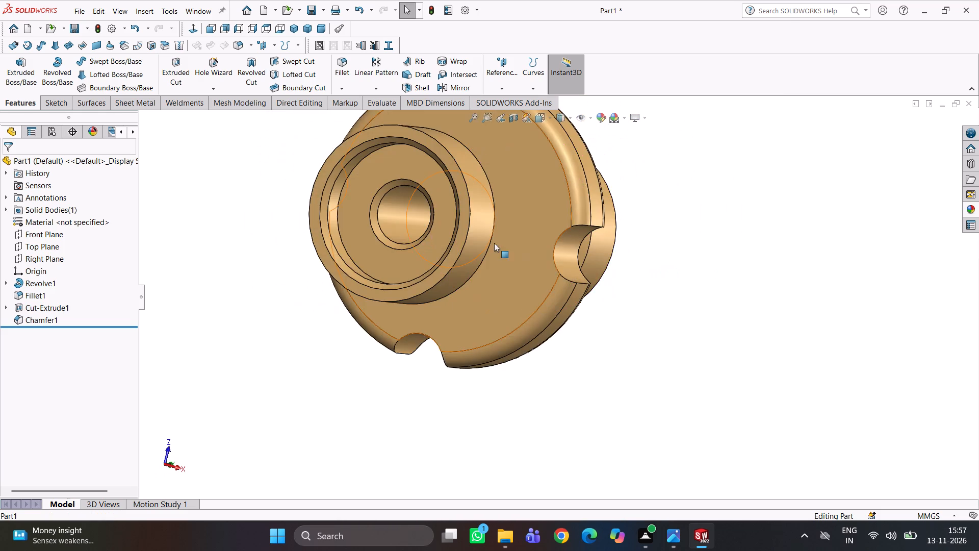
pyautogui.scroll(3, 494, 243)
pyautogui.moveTo(562, 245); pyautogui.dragTo(503, 247, button='middle')
pyautogui.scroll(3, 542, 273)
pyautogui.moveTo(550, 279); pyautogui.dragTo(495, 295, button='middle')
pyautogui.scroll(1, 495, 295)
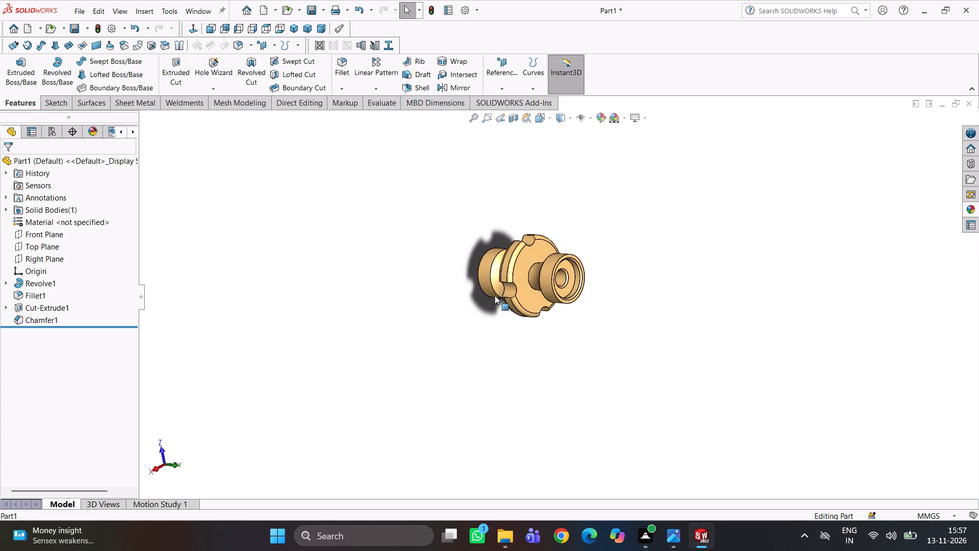
pyautogui.scroll(-2, 530, 294)
pyautogui.moveTo(547, 295); pyautogui.dragTo(499, 279, button='middle')
pyautogui.scroll(1, 521, 288)
pyautogui.scroll(-3, 525, 285)
pyautogui.moveTo(578, 270); pyautogui.dragTo(579, 292, button='middle')
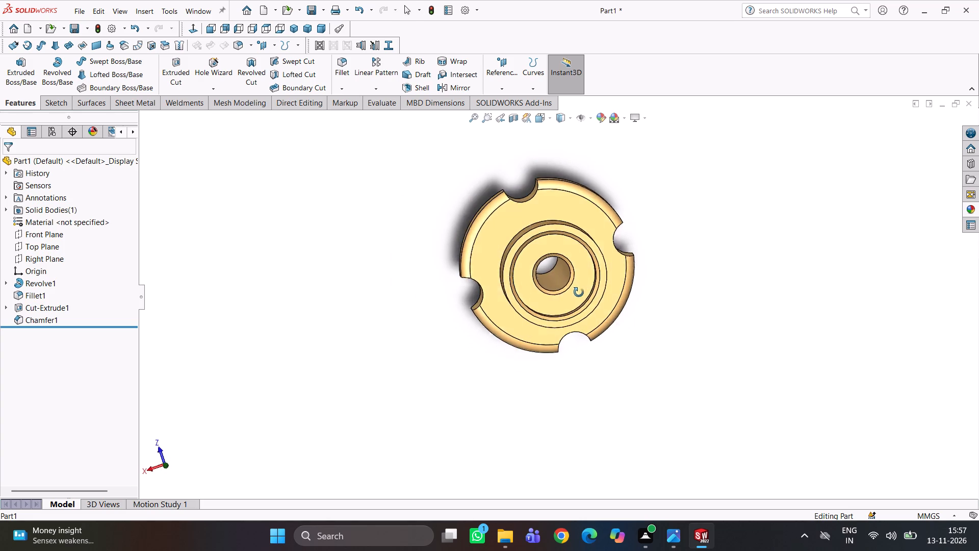
pyautogui.moveTo(579, 292); pyautogui.dragTo(577, 295, button='middle')
pyautogui.scroll(-1, 552, 303)
pyautogui.scroll(-1, 355, 87)
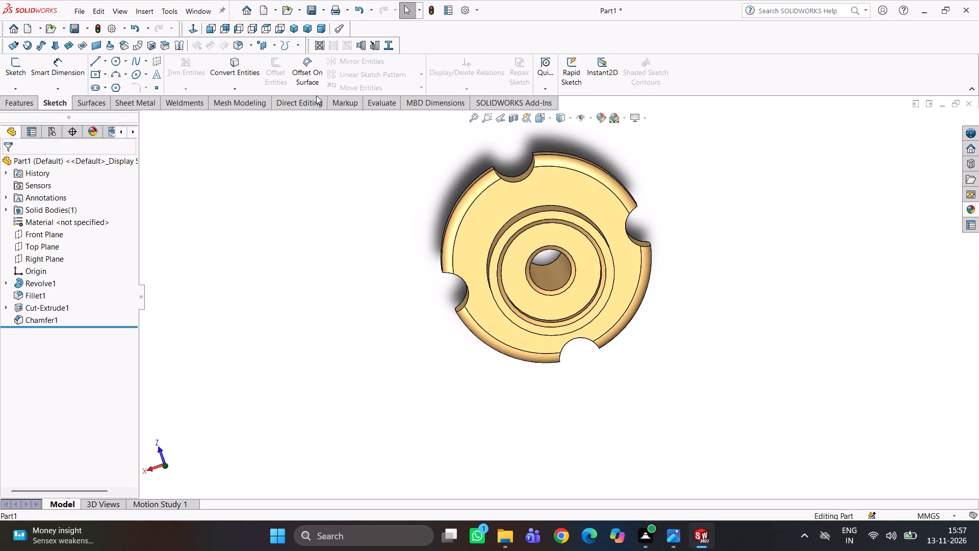
pyautogui.scroll(2, 338, 89)
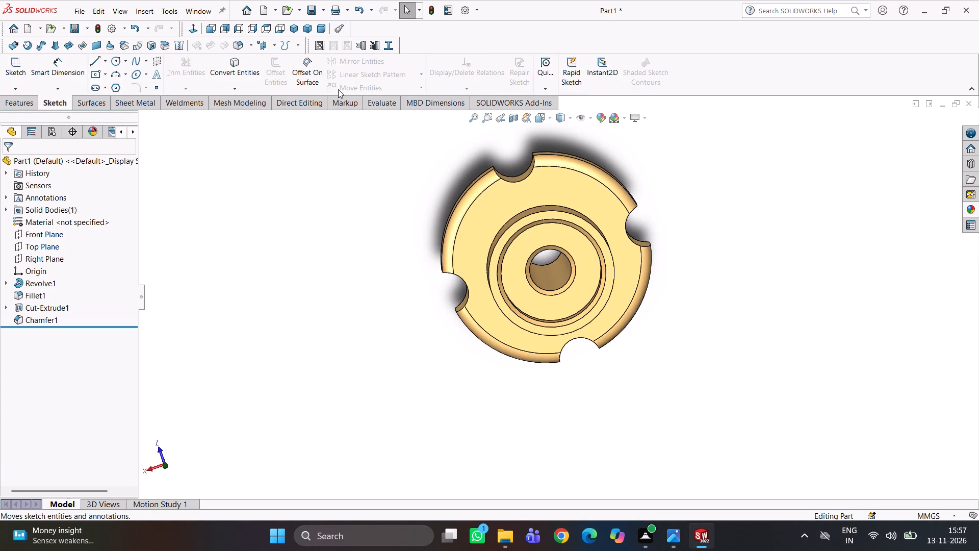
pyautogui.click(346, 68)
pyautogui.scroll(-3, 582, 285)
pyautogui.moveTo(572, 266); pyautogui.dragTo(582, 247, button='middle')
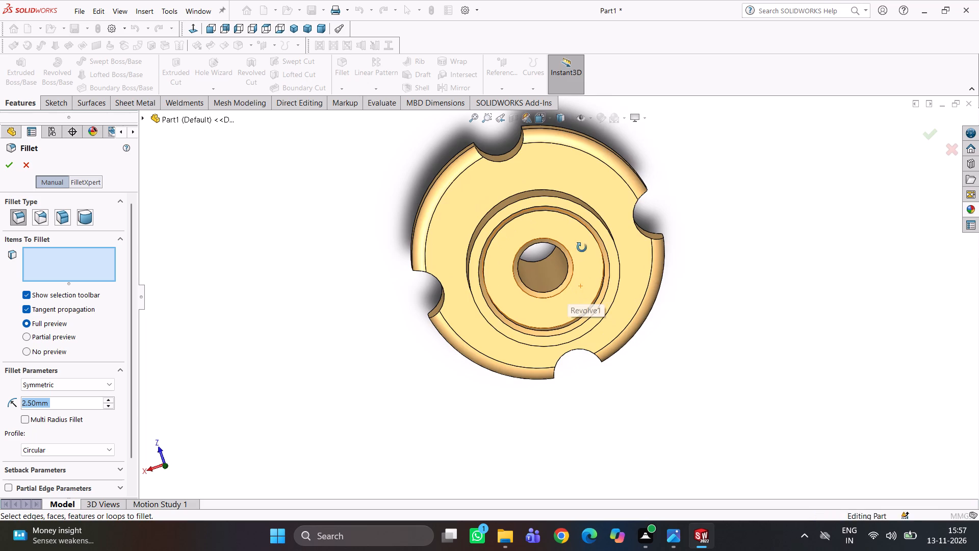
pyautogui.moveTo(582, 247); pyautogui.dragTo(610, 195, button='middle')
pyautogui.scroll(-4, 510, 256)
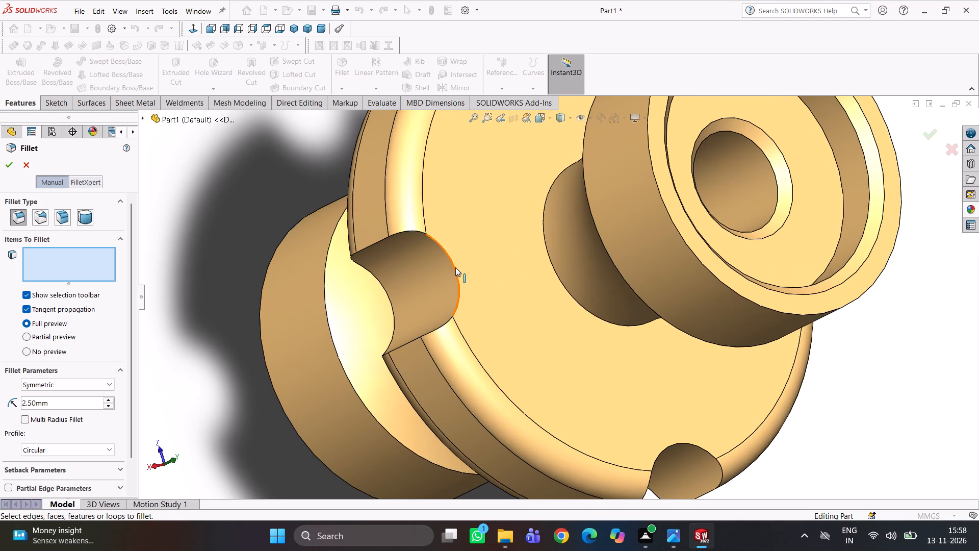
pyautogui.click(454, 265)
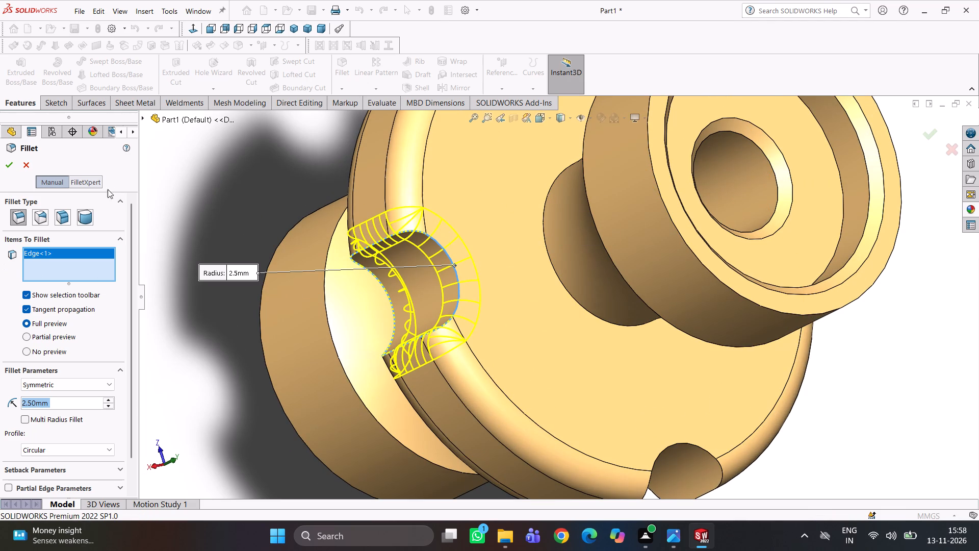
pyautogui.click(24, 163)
# Examine the whole spool facing its end and obliquely, including the notched flange and recessed end.
pyautogui.scroll(3, 575, 302)
pyautogui.moveTo(621, 306); pyautogui.dragTo(570, 321, button='middle')
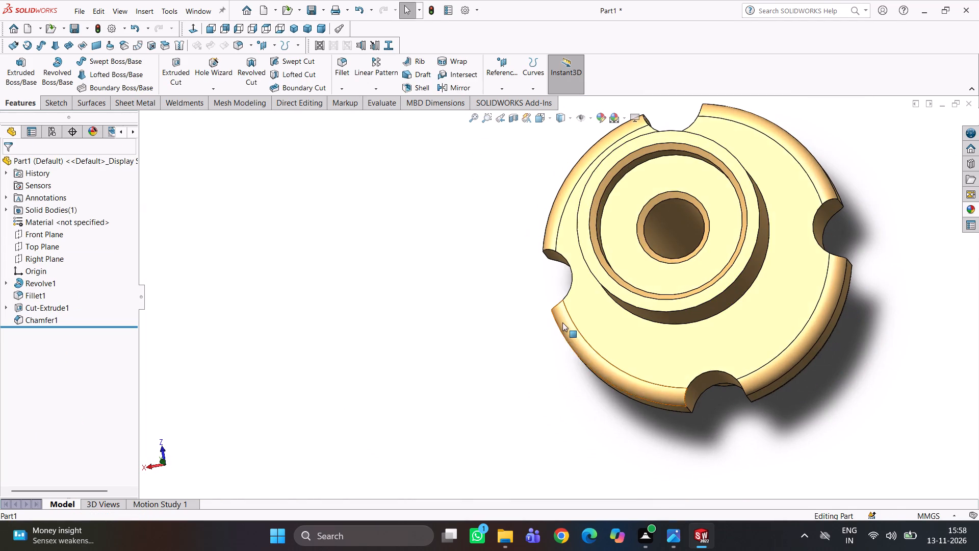
pyautogui.click(492, 327)
pyautogui.scroll(4, 652, 328)
pyautogui.moveTo(689, 337); pyautogui.dragTo(700, 362, button='middle')
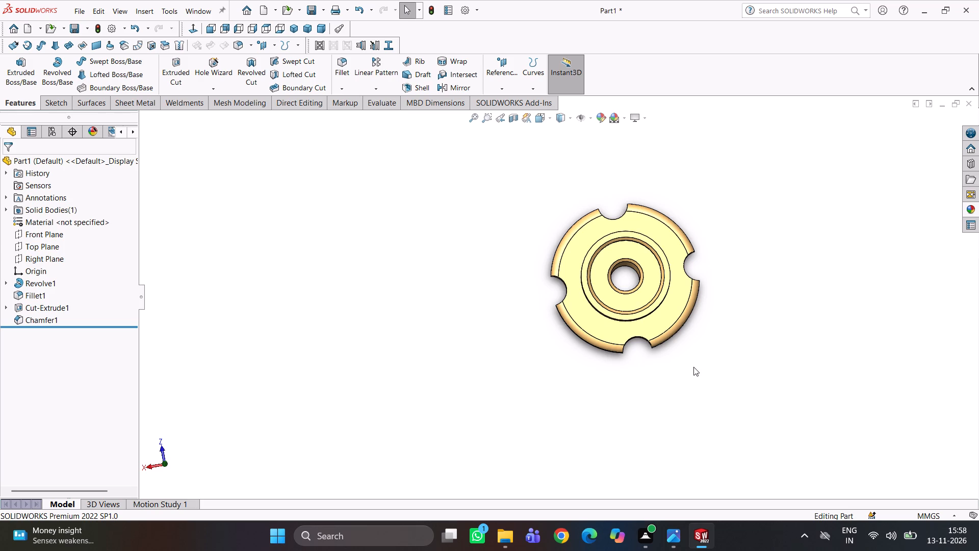
pyautogui.scroll(2, 526, 337)
pyautogui.moveTo(604, 362); pyautogui.dragTo(626, 261, button='middle')
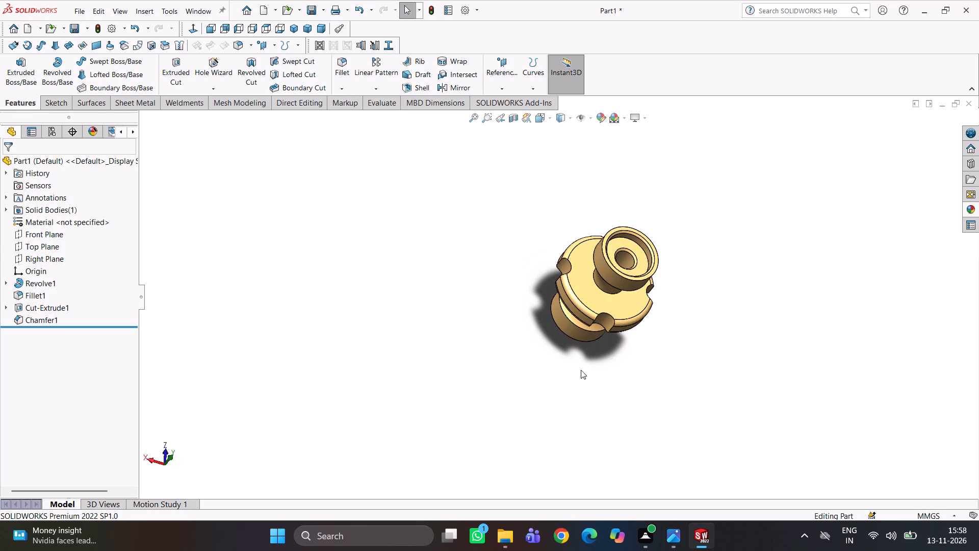
pyautogui.moveTo(598, 362); pyautogui.dragTo(641, 315, button='middle')
pyautogui.scroll(-2, 572, 339)
pyautogui.moveTo(614, 339); pyautogui.dragTo(574, 301, button='middle')
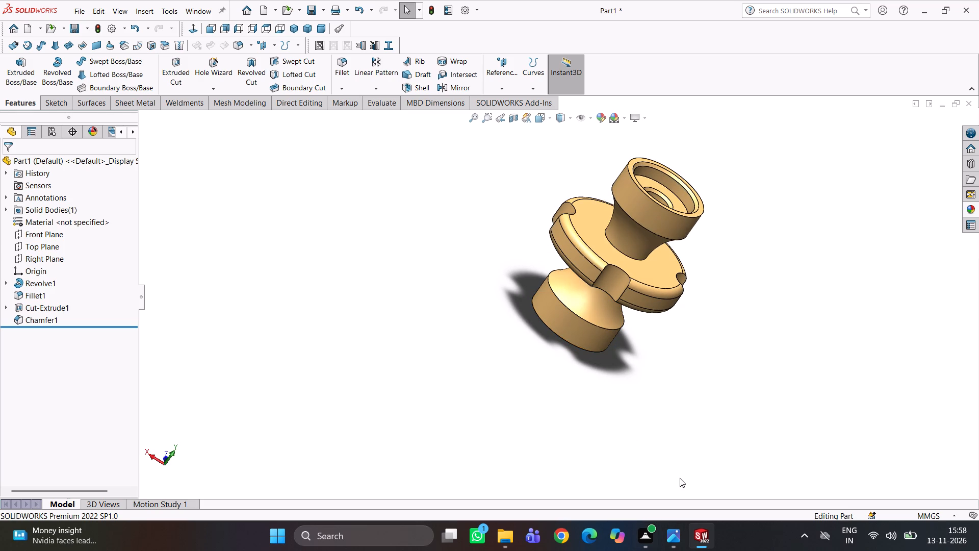
pyautogui.scroll(-2, 687, 409)
pyautogui.scroll(2, 652, 212)
# Inspect the spool's flange notches, rounded rim and curved neck up close, from oblique, side and end-on angles.
pyautogui.moveTo(647, 220); pyautogui.dragTo(571, 294, button='middle')
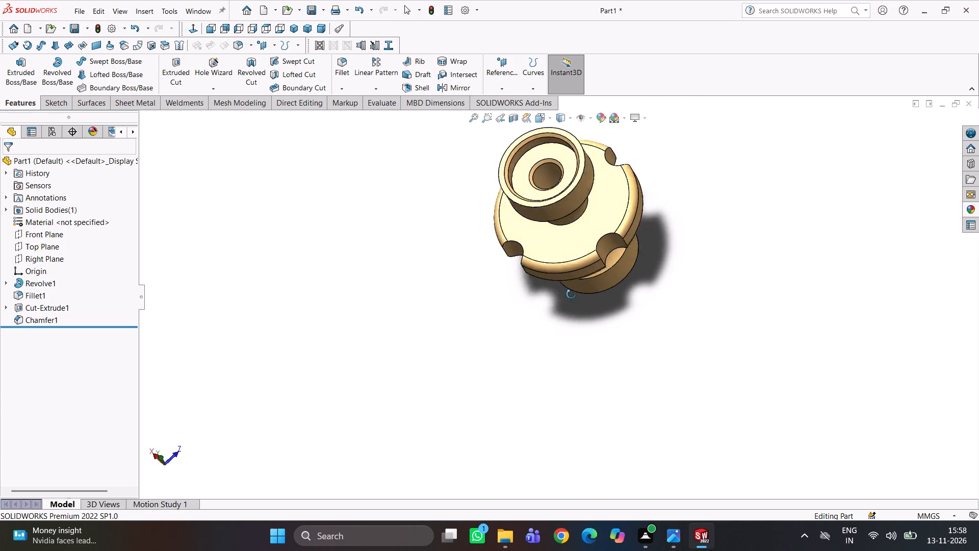
pyautogui.moveTo(571, 294); pyautogui.dragTo(565, 330, button='middle')
pyautogui.scroll(-3, 526, 168)
pyautogui.moveTo(670, 209); pyautogui.dragTo(663, 224, button='middle')
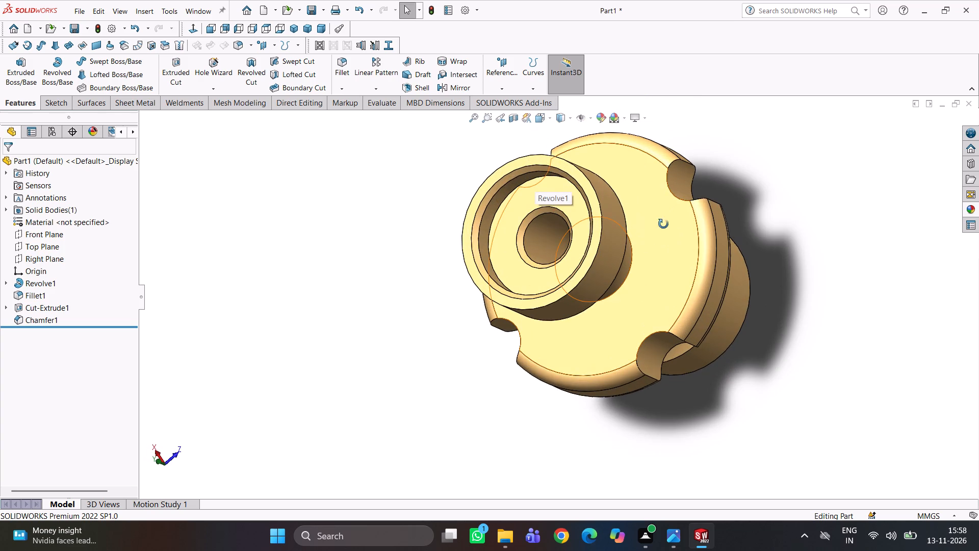
pyautogui.moveTo(663, 224); pyautogui.dragTo(618, 248, button='middle')
pyautogui.scroll(-5, 666, 192)
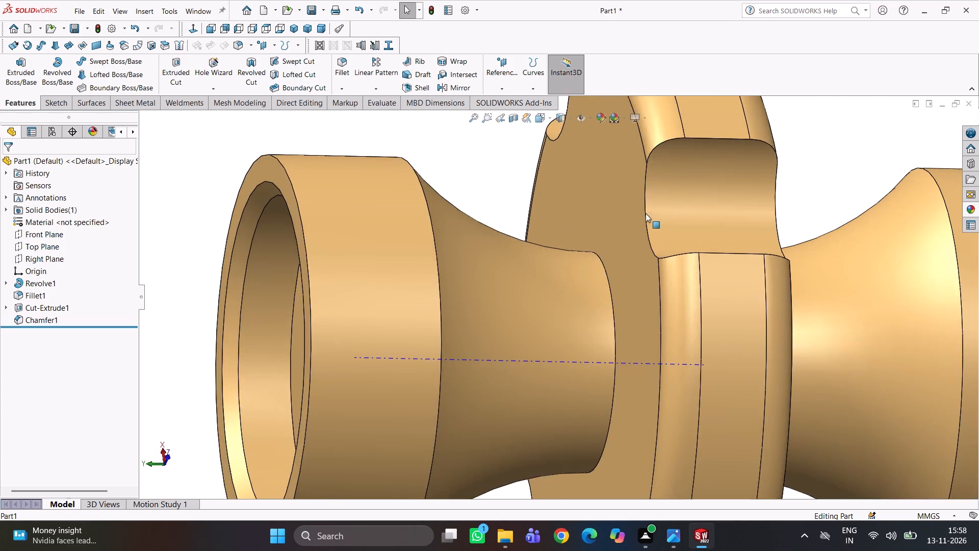
pyautogui.scroll(1, 645, 216)
pyautogui.moveTo(643, 218); pyautogui.dragTo(727, 270, button='middle')
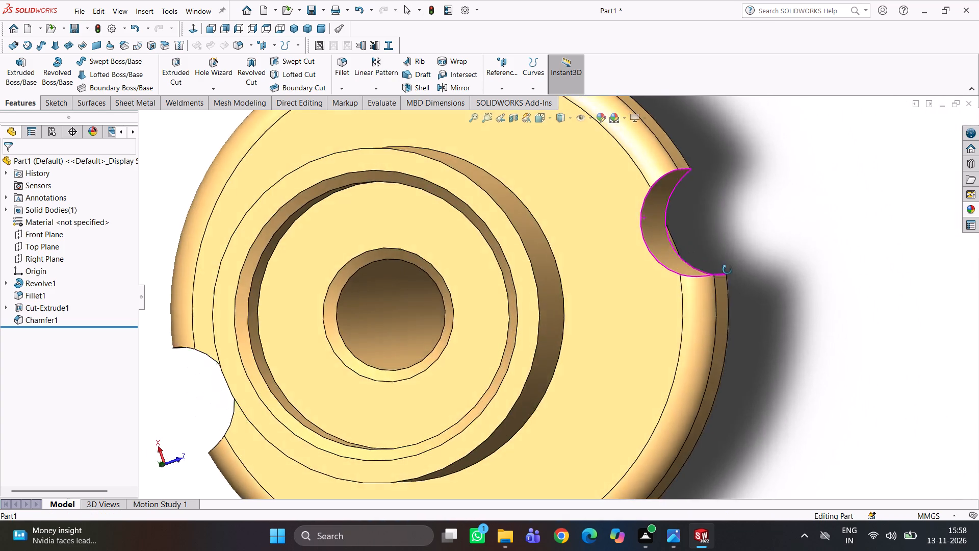
pyautogui.moveTo(727, 270); pyautogui.dragTo(751, 246, button='middle')
# Inspect the through bore's mouth and the recessed end face up close, and the notched flange around them.
pyautogui.scroll(1, 751, 245)
pyautogui.scroll(-4, 534, 263)
pyautogui.moveTo(554, 267); pyautogui.dragTo(547, 242, button='middle')
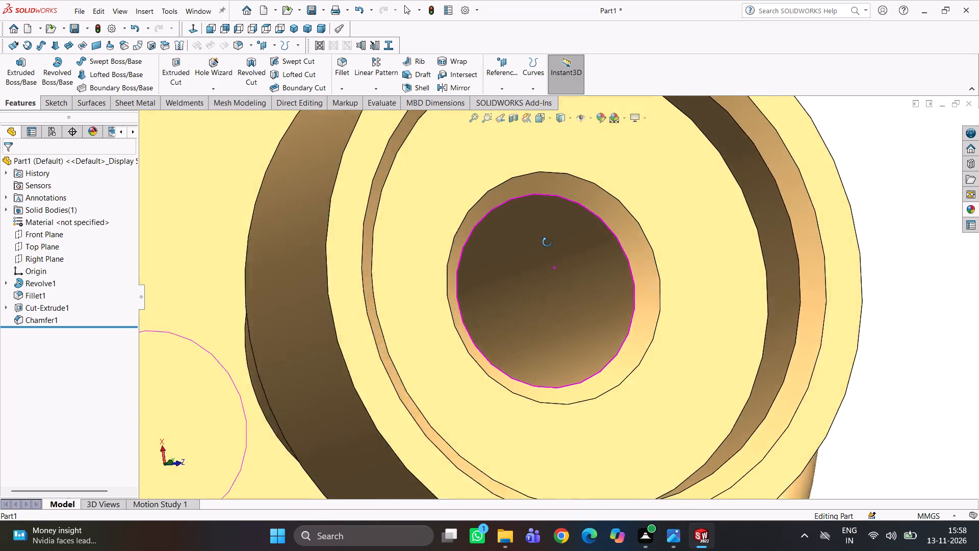
pyautogui.moveTo(547, 242); pyautogui.dragTo(543, 247, button='middle')
pyautogui.scroll(4, 538, 262)
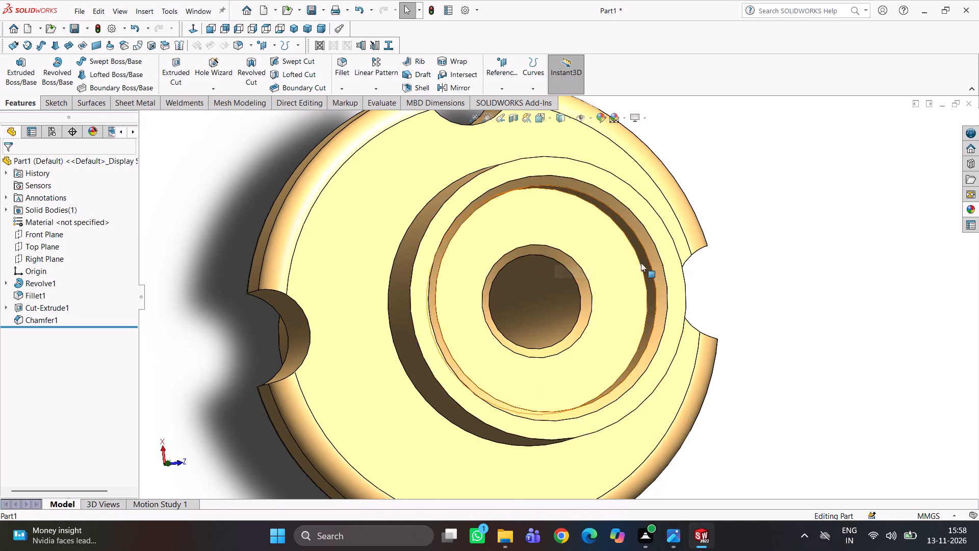
pyautogui.scroll(3, 641, 263)
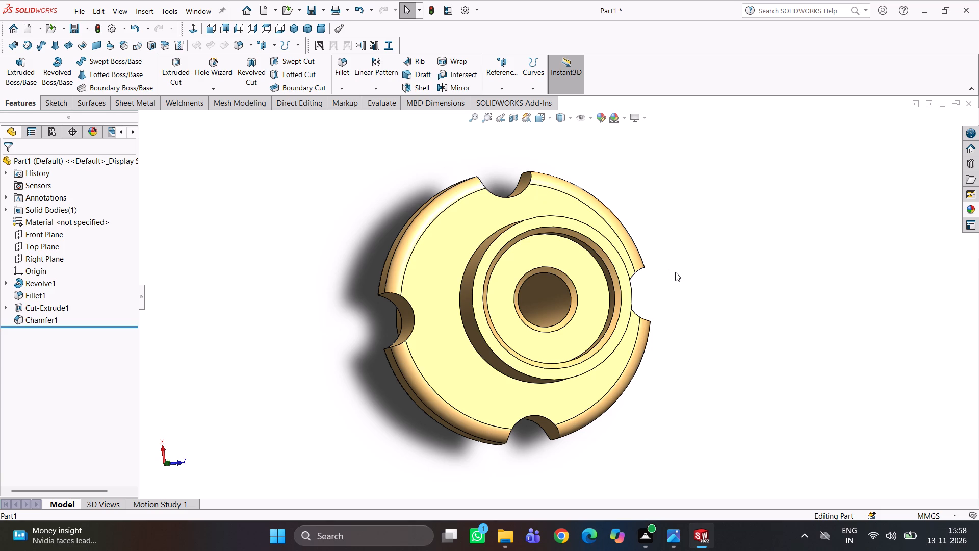
pyautogui.scroll(2, 661, 288)
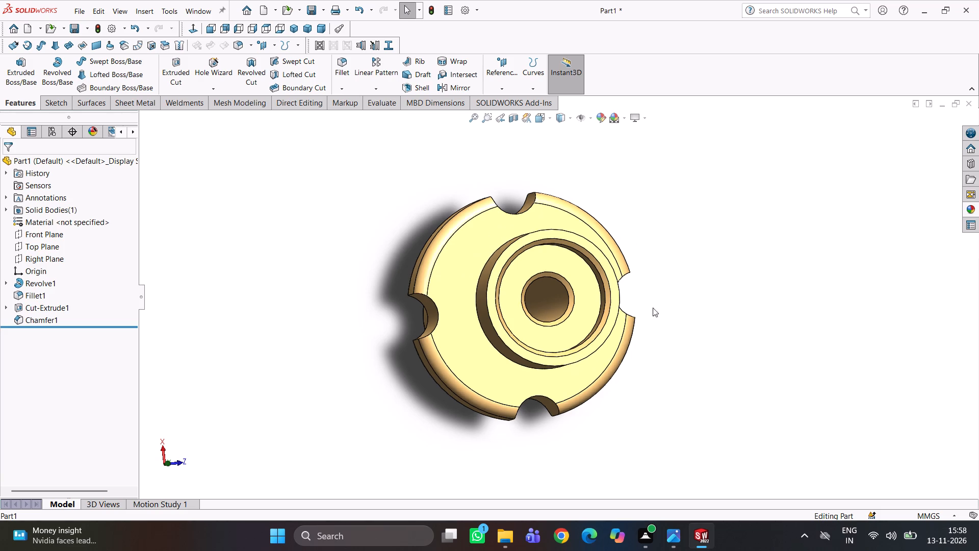
# Look down the through bore from slightly different angles and check the chamfered edge at its mouth.
pyautogui.moveTo(562, 305); pyautogui.dragTo(526, 309, button='middle')
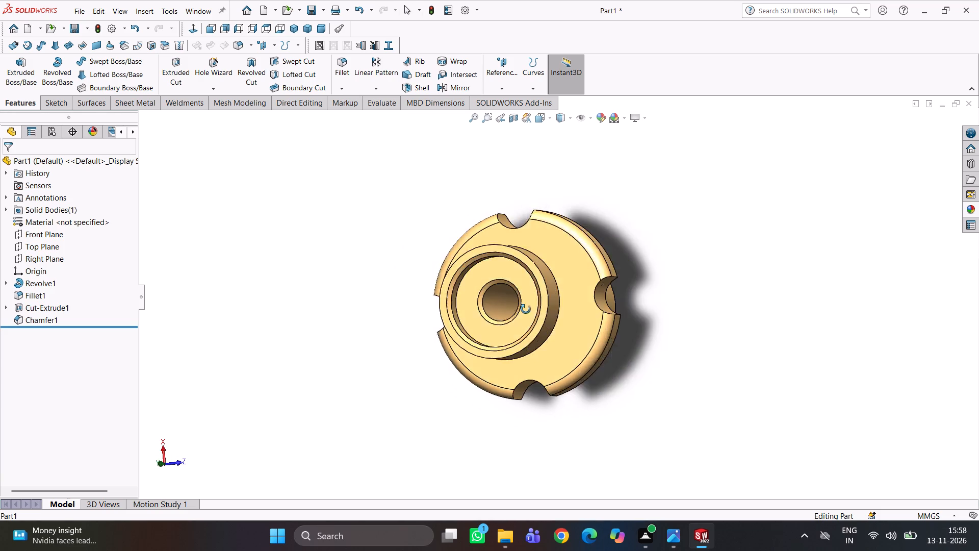
pyautogui.moveTo(526, 309); pyautogui.dragTo(524, 306, button='middle')
pyautogui.scroll(-4, 522, 298)
pyautogui.moveTo(519, 299); pyautogui.dragTo(540, 293, button='middle')
pyautogui.scroll(-4, 502, 303)
pyautogui.moveTo(491, 303); pyautogui.dragTo(490, 316, button='middle')
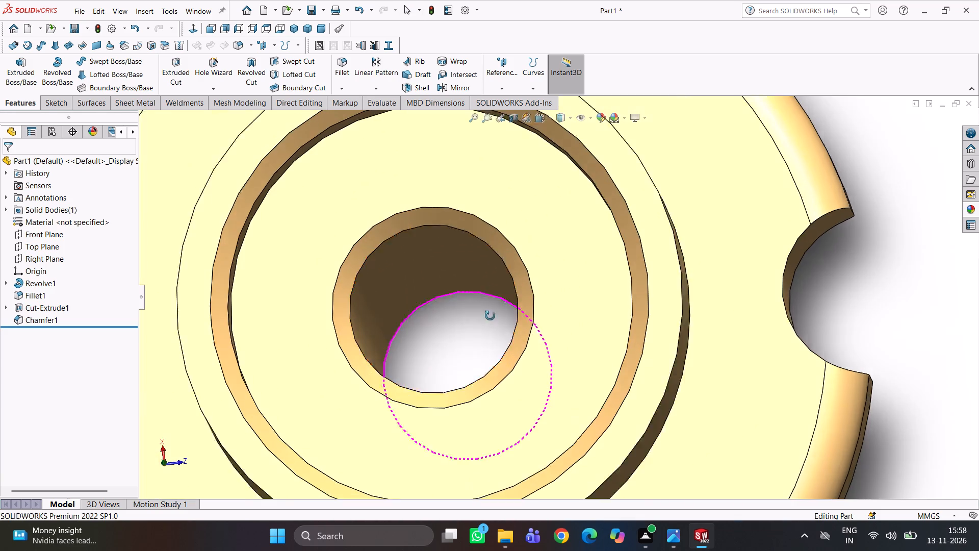
pyautogui.moveTo(490, 316); pyautogui.dragTo(501, 299, button='middle')
pyautogui.scroll(-7, 500, 296)
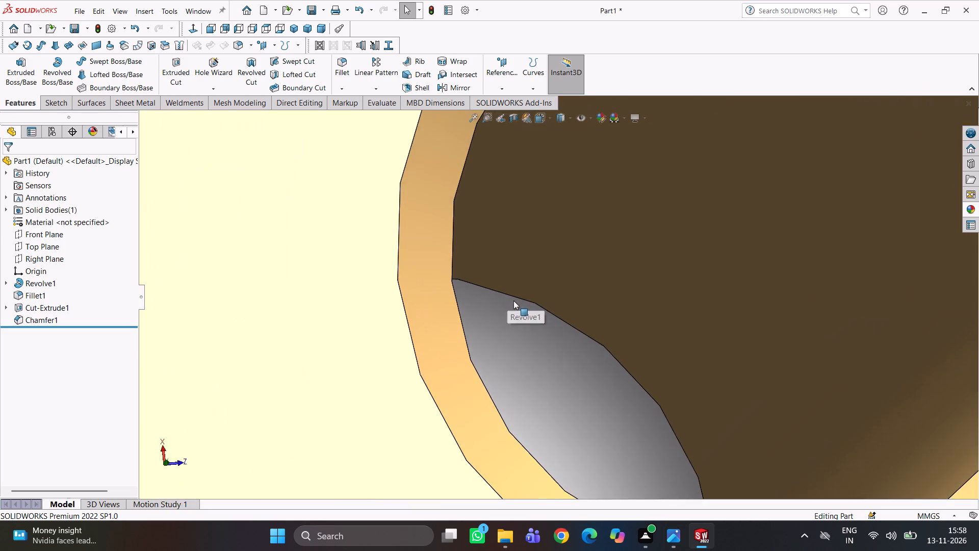
pyautogui.scroll(1, 525, 303)
pyautogui.moveTo(525, 303); pyautogui.dragTo(523, 277, button='middle')
pyautogui.scroll(7, 522, 286)
pyautogui.moveTo(543, 303); pyautogui.dragTo(559, 244, button='middle')
pyautogui.scroll(4, 559, 237)
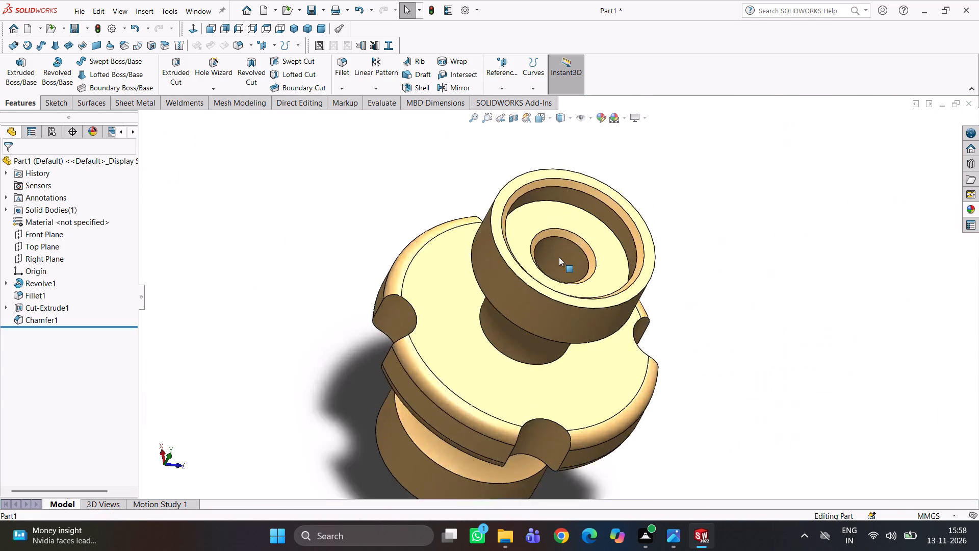
# Turn the spool over and examine its opposite recessed end and the flange's other side.
pyautogui.scroll(8, 559, 257)
pyautogui.moveTo(563, 360); pyautogui.dragTo(585, 234, button='middle')
pyautogui.scroll(1, 582, 241)
pyautogui.scroll(-1, 542, 362)
pyautogui.moveTo(542, 362); pyautogui.dragTo(570, 292, button='middle')
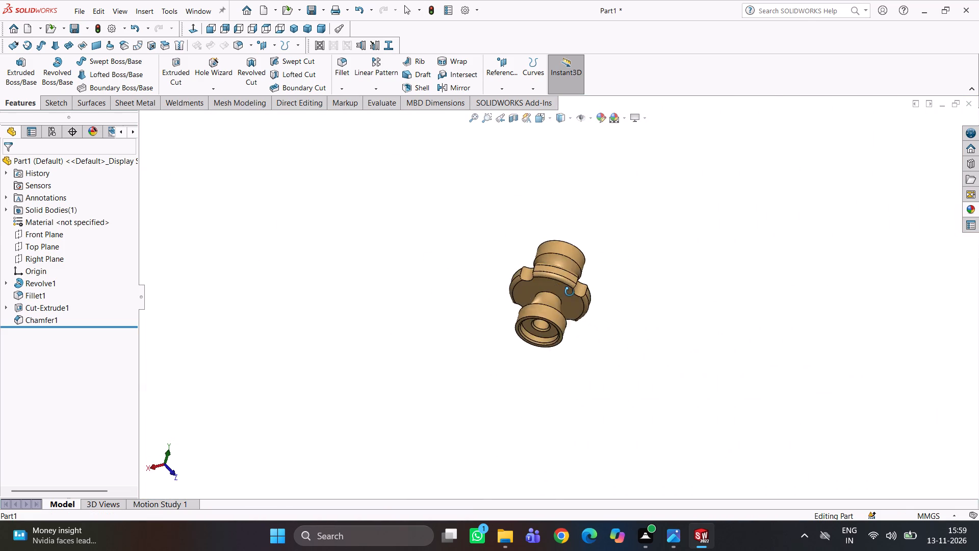
pyautogui.moveTo(570, 292); pyautogui.dragTo(573, 278, button='middle')
pyautogui.scroll(-6, 552, 332)
pyautogui.moveTo(566, 294); pyautogui.dragTo(585, 262, button='middle')
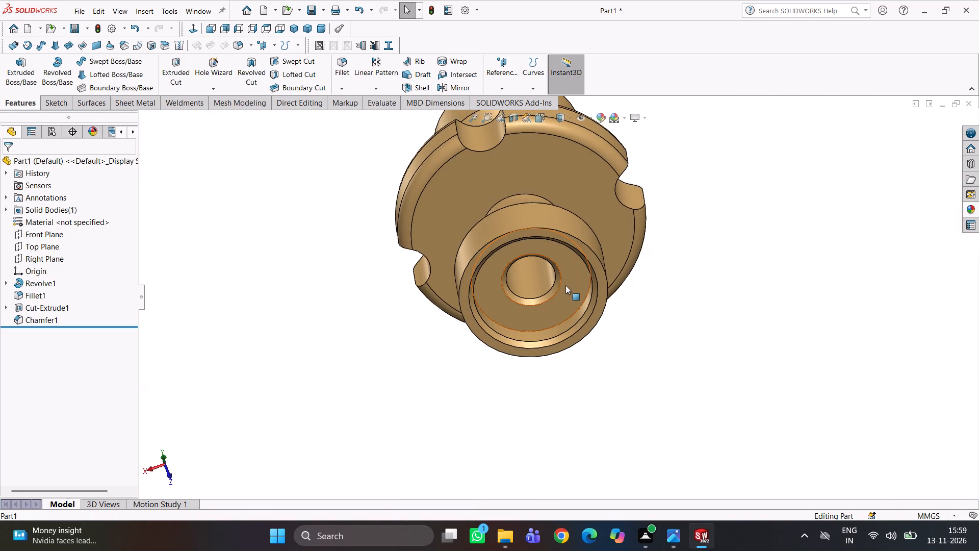
pyautogui.moveTo(564, 286); pyautogui.dragTo(571, 229, button='middle')
# Inspect the opposite end's recess and look down the through bore, tilting slightly around its axis to check the chamfered edges.
pyautogui.click(285, 288)
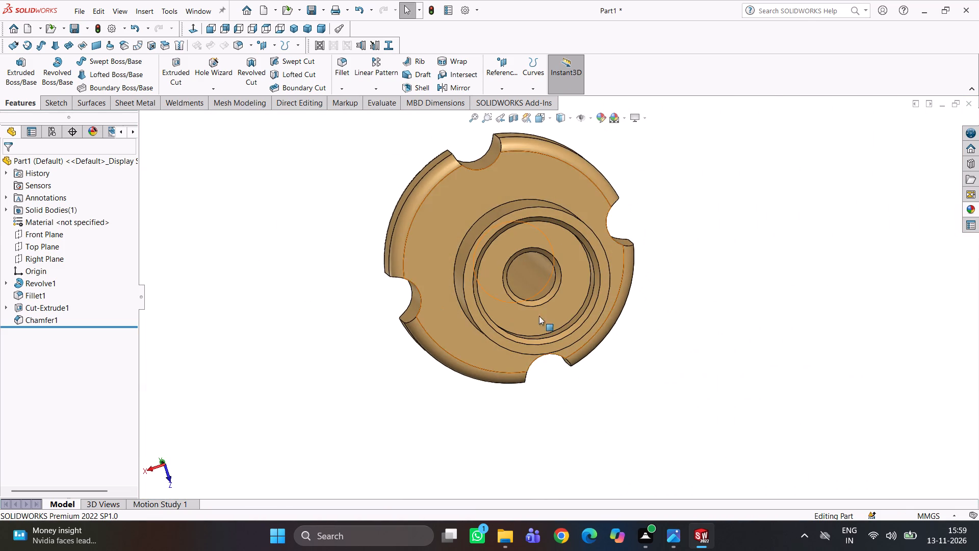
pyautogui.scroll(-4, 546, 304)
pyautogui.moveTo(547, 300); pyautogui.dragTo(532, 284, button='middle')
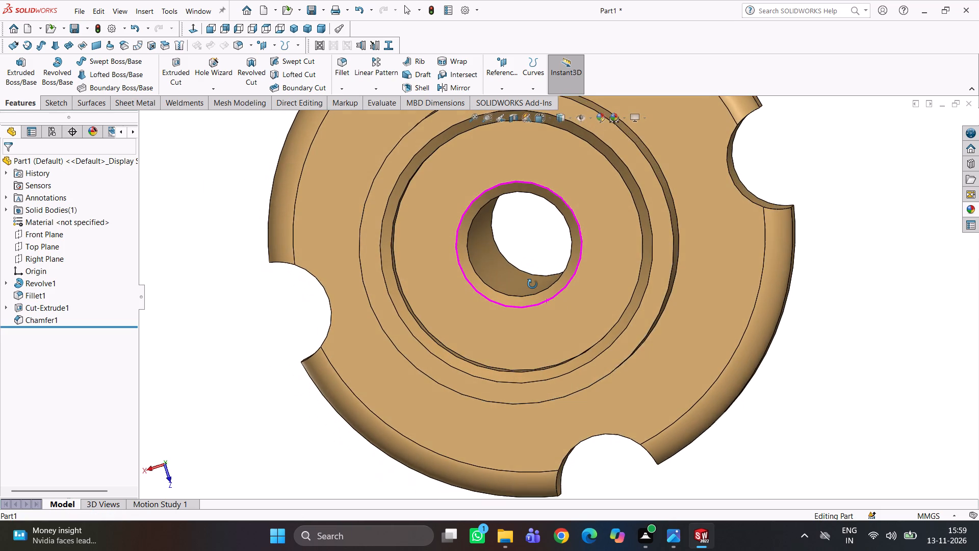
pyautogui.moveTo(532, 284); pyautogui.dragTo(545, 295, button='middle')
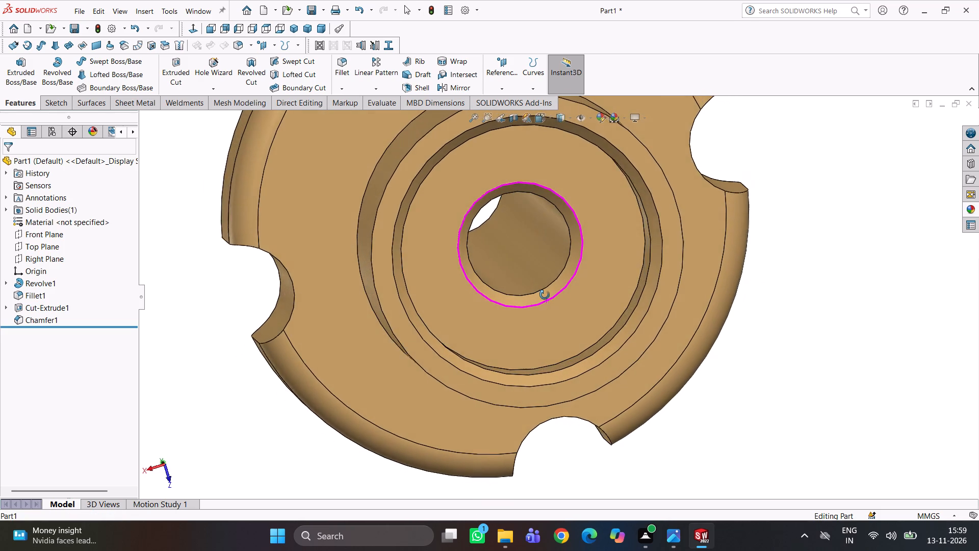
pyautogui.moveTo(545, 295); pyautogui.dragTo(524, 259, button='middle')
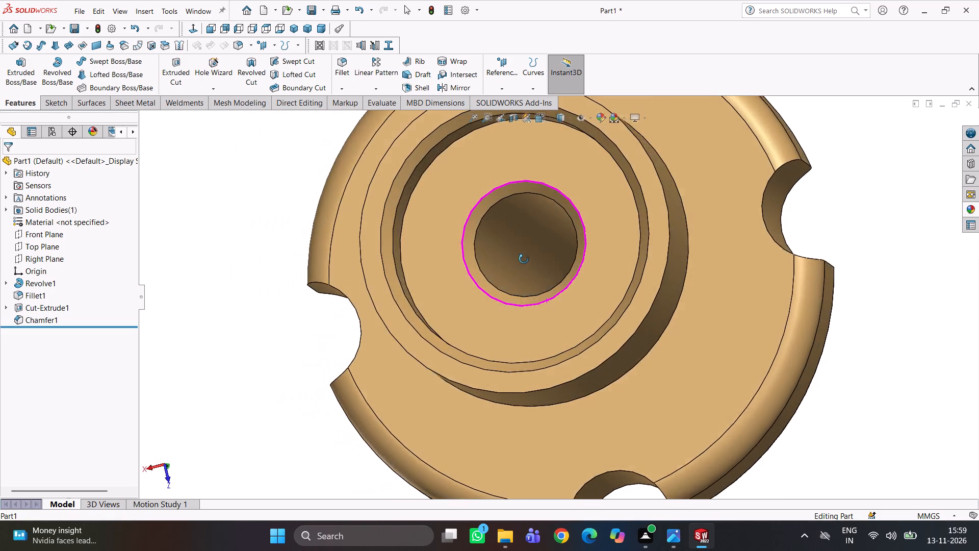
pyautogui.moveTo(524, 259); pyautogui.dragTo(543, 276, button='middle')
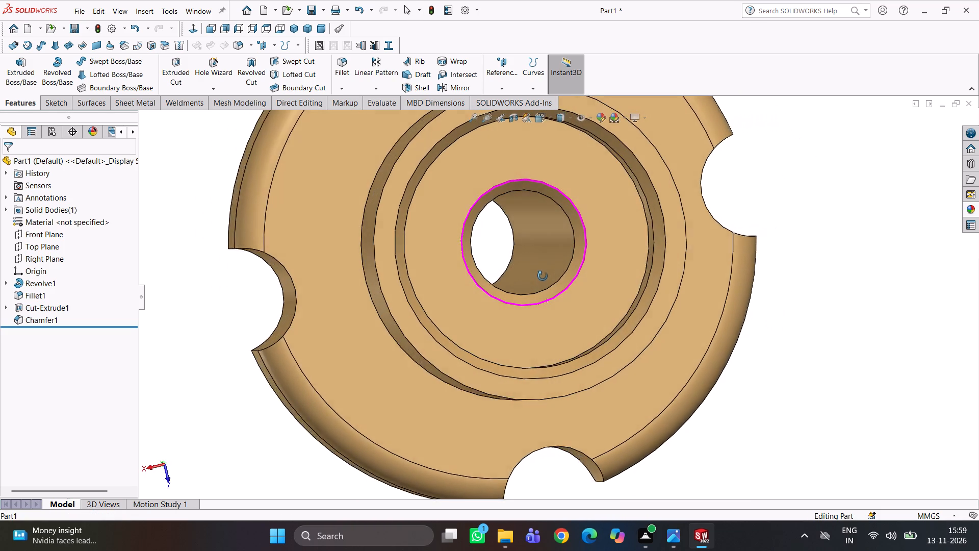
pyautogui.moveTo(543, 276); pyautogui.dragTo(536, 261, button='middle')
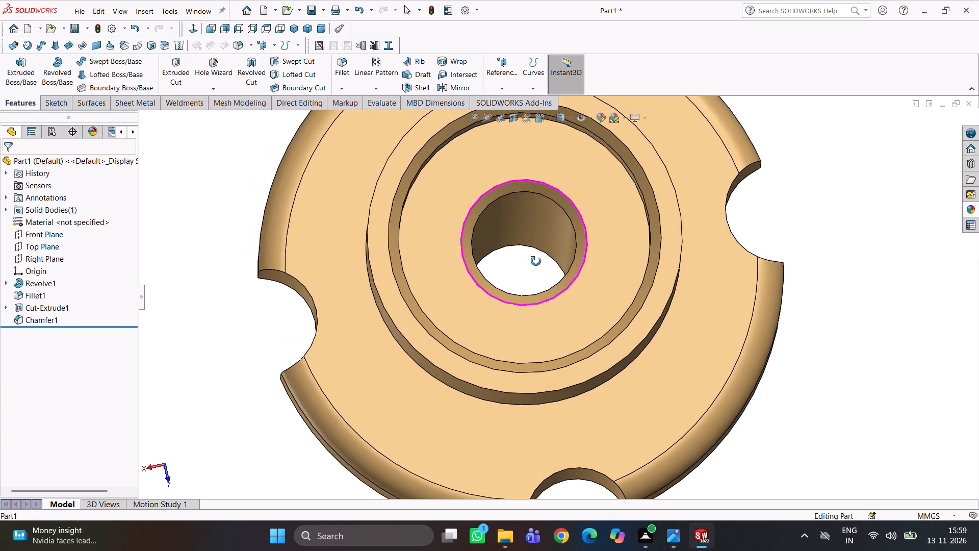
pyautogui.moveTo(536, 261); pyautogui.dragTo(525, 264, button='middle')
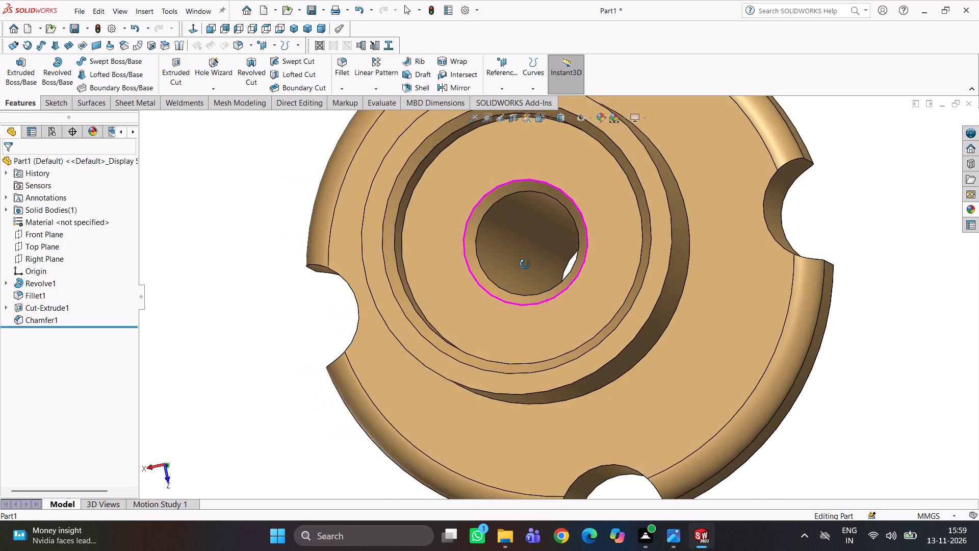
pyautogui.moveTo(525, 264); pyautogui.dragTo(535, 288, button='middle')
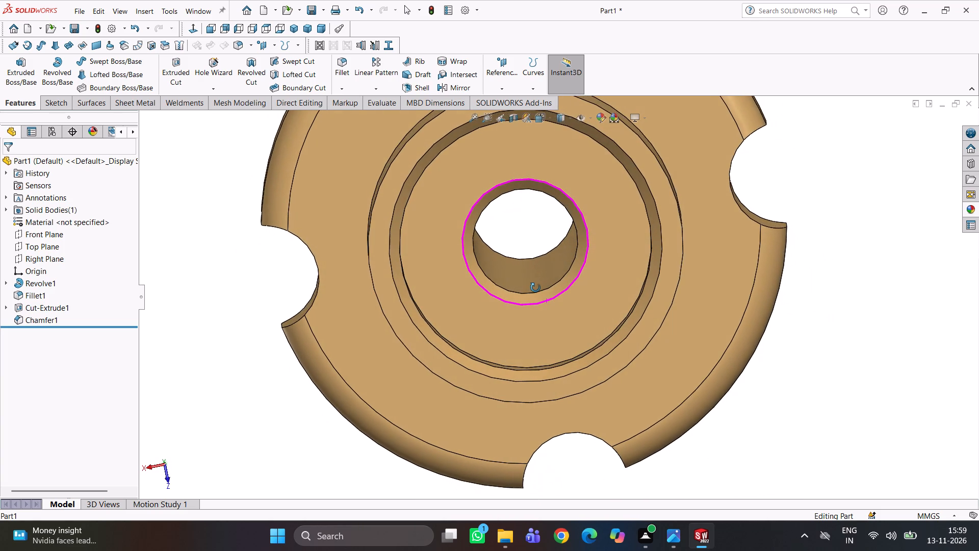
pyautogui.moveTo(535, 288); pyautogui.dragTo(522, 245, button='middle')
pyautogui.scroll(3, 523, 247)
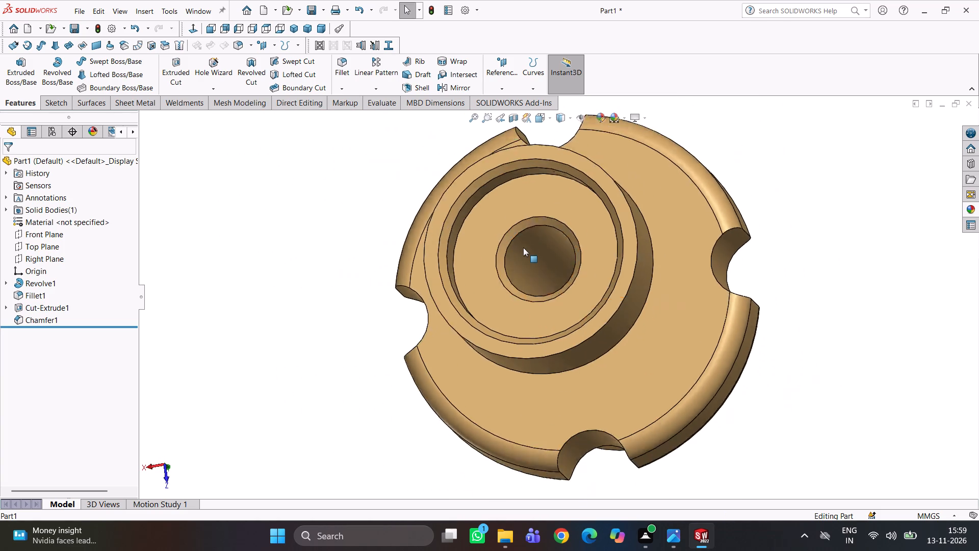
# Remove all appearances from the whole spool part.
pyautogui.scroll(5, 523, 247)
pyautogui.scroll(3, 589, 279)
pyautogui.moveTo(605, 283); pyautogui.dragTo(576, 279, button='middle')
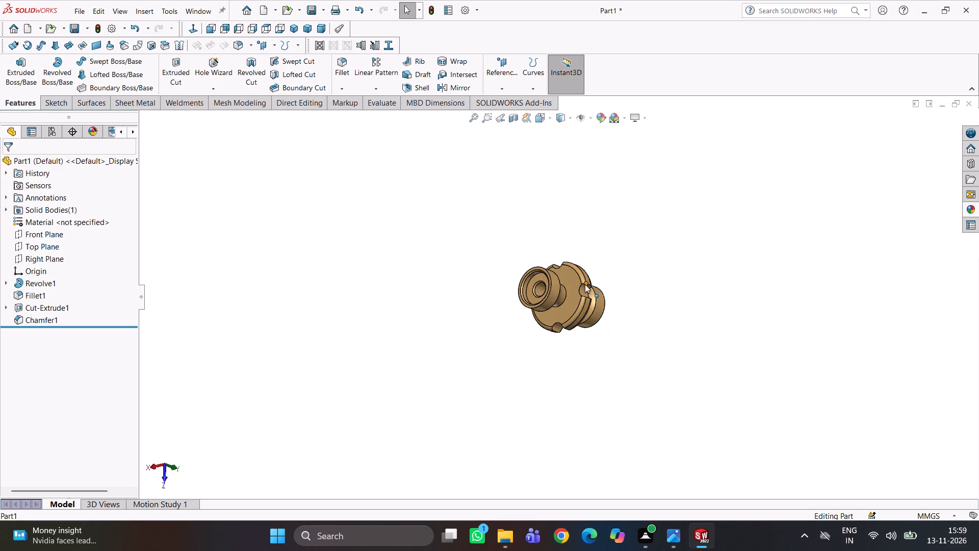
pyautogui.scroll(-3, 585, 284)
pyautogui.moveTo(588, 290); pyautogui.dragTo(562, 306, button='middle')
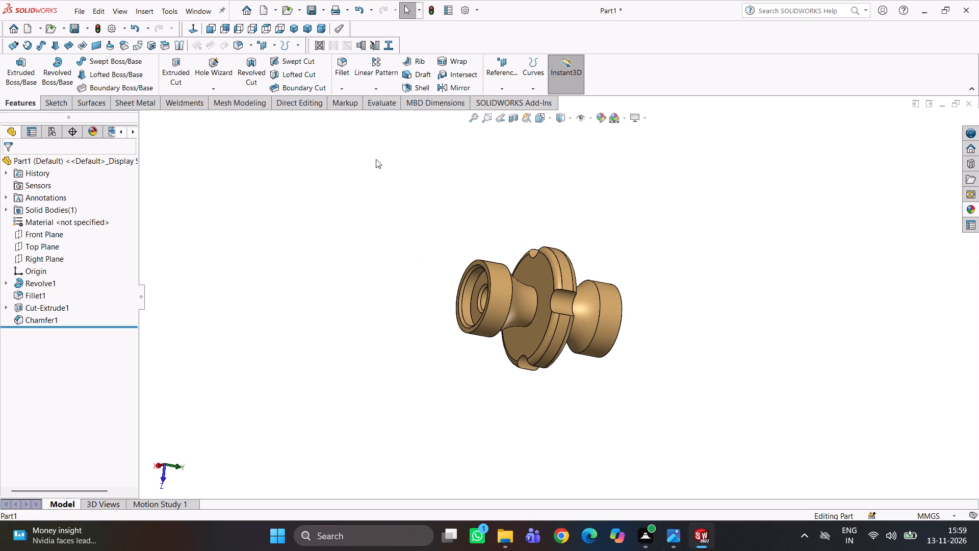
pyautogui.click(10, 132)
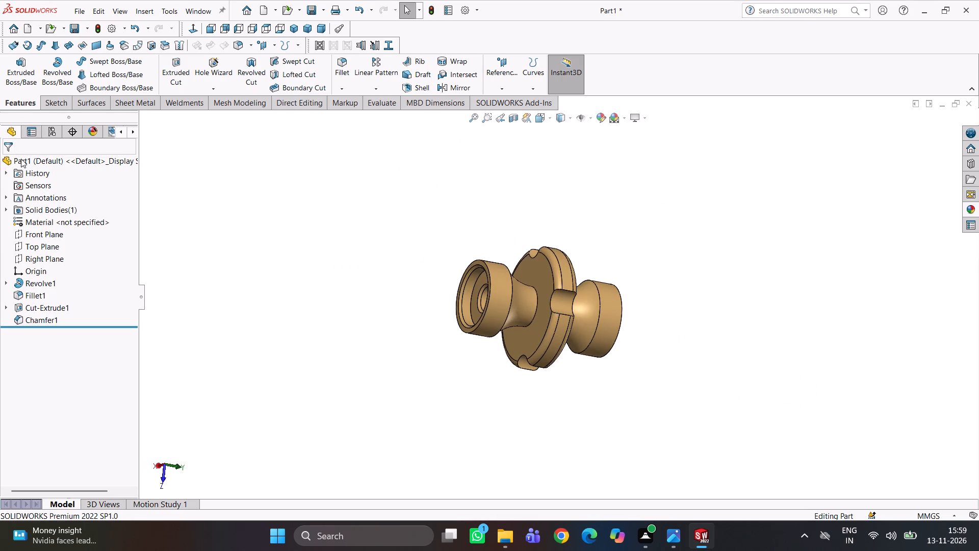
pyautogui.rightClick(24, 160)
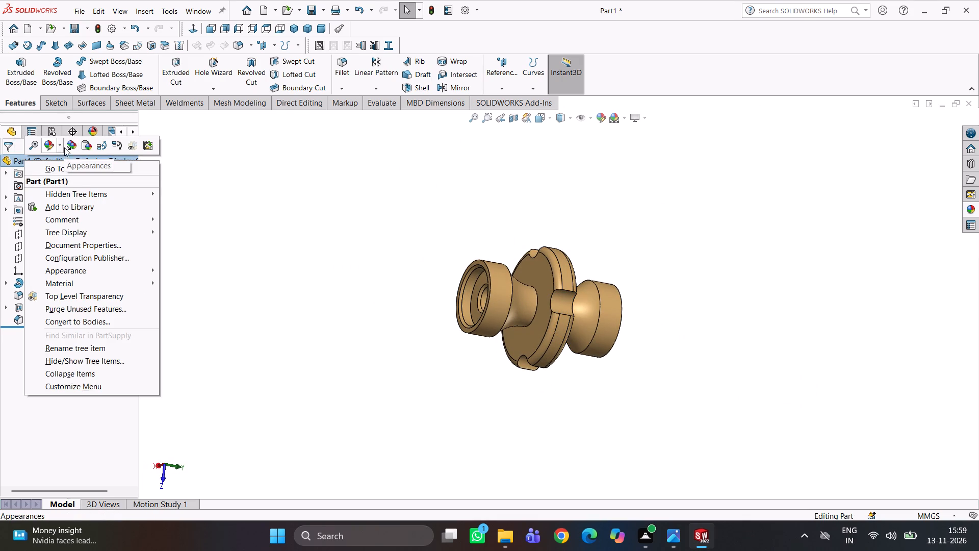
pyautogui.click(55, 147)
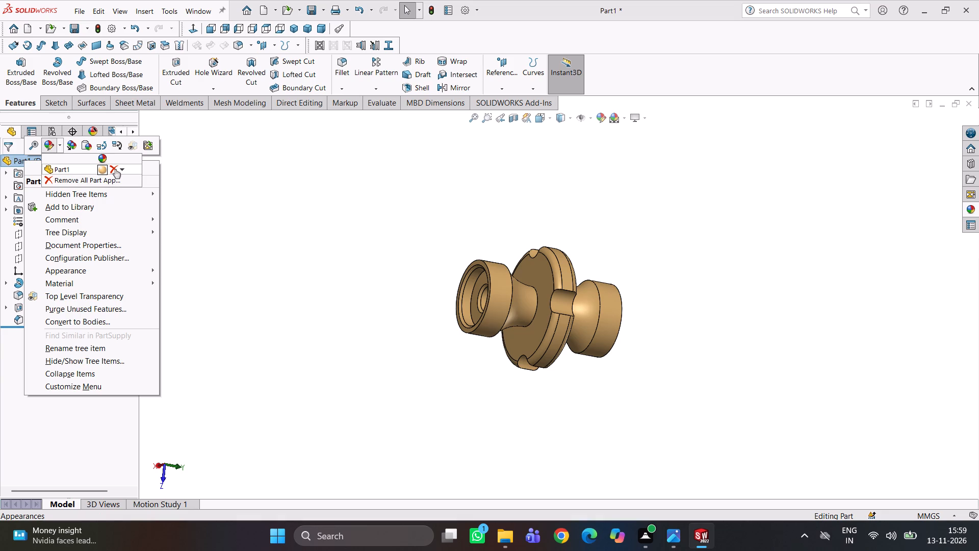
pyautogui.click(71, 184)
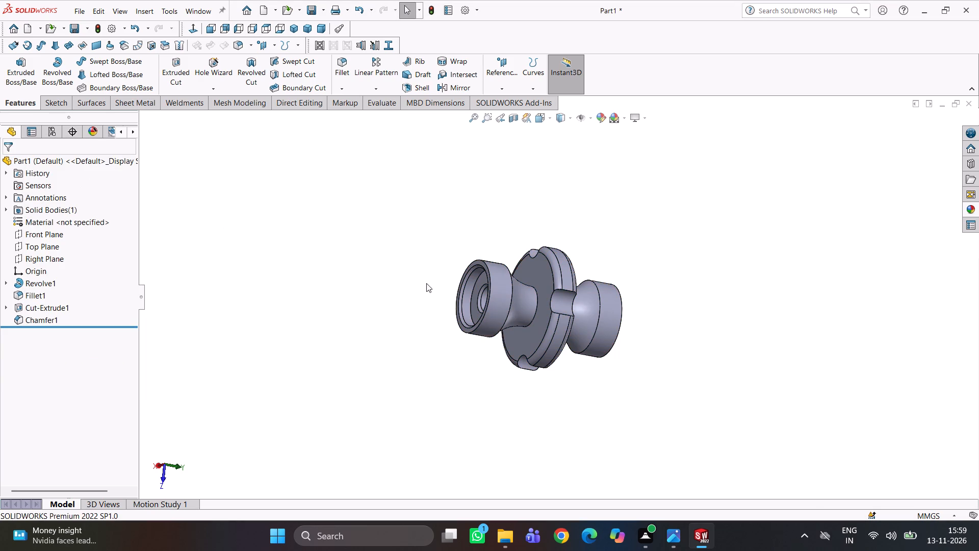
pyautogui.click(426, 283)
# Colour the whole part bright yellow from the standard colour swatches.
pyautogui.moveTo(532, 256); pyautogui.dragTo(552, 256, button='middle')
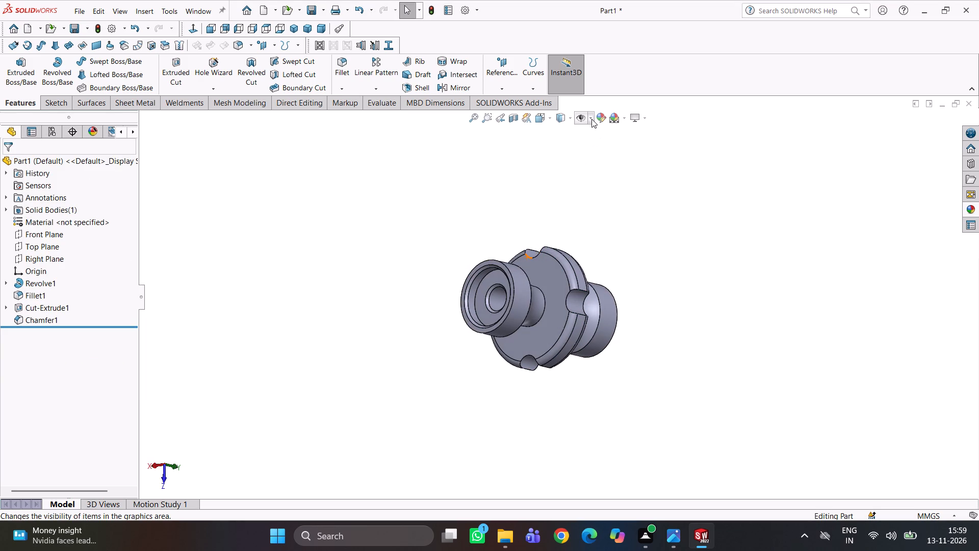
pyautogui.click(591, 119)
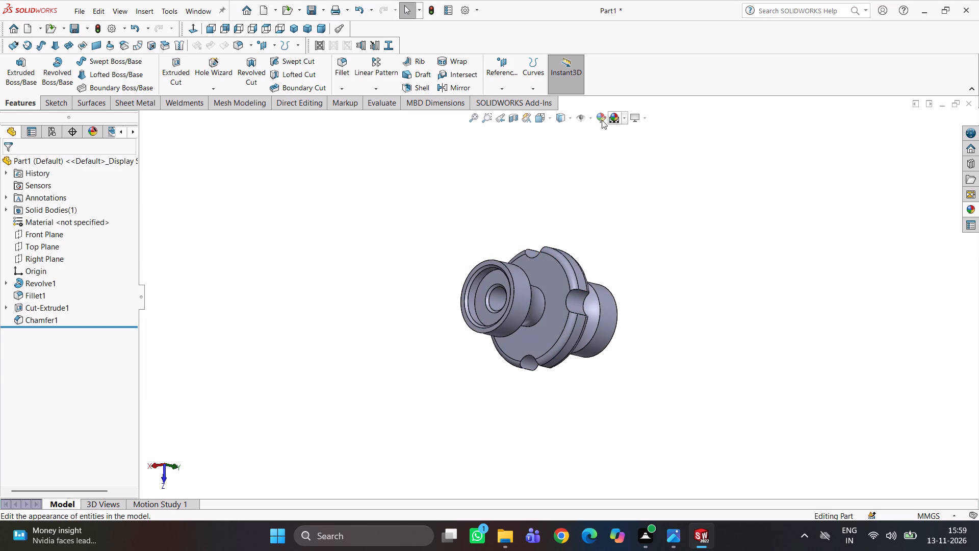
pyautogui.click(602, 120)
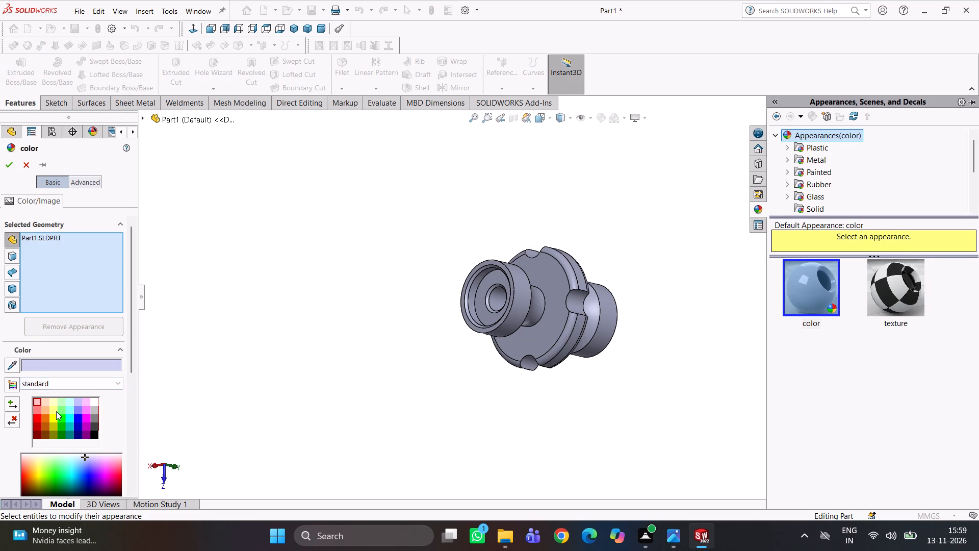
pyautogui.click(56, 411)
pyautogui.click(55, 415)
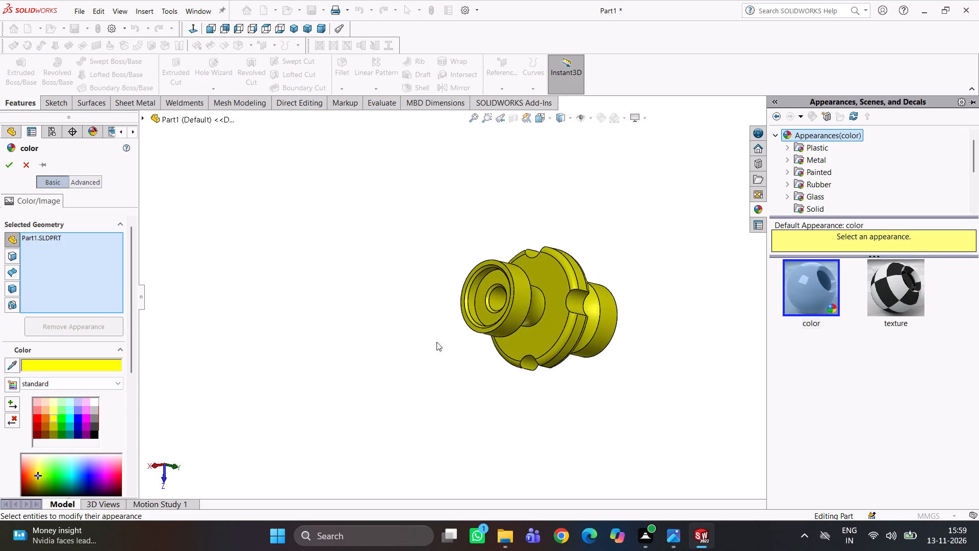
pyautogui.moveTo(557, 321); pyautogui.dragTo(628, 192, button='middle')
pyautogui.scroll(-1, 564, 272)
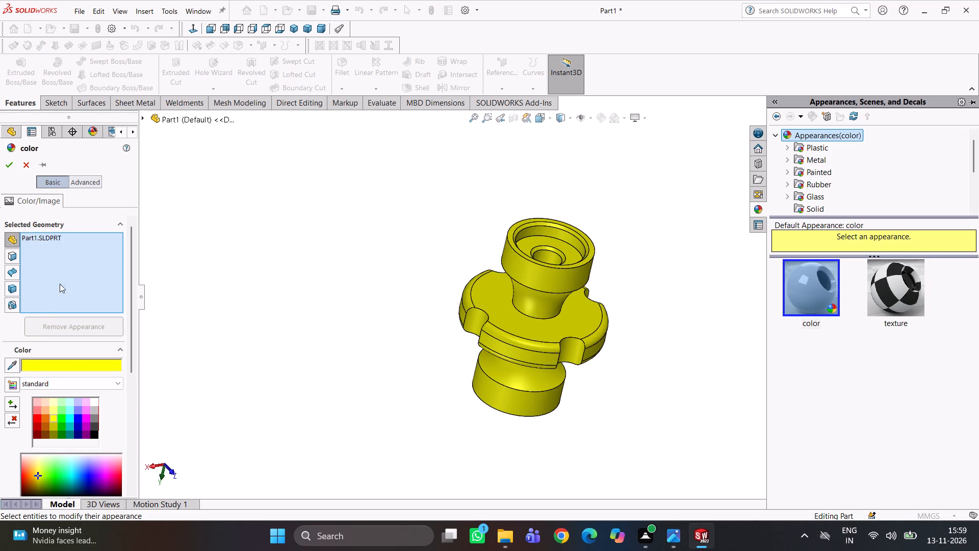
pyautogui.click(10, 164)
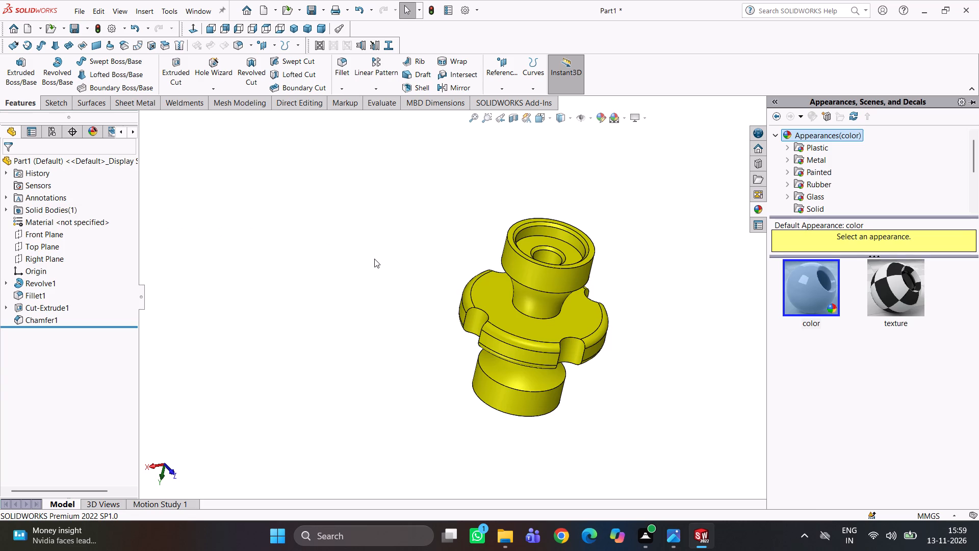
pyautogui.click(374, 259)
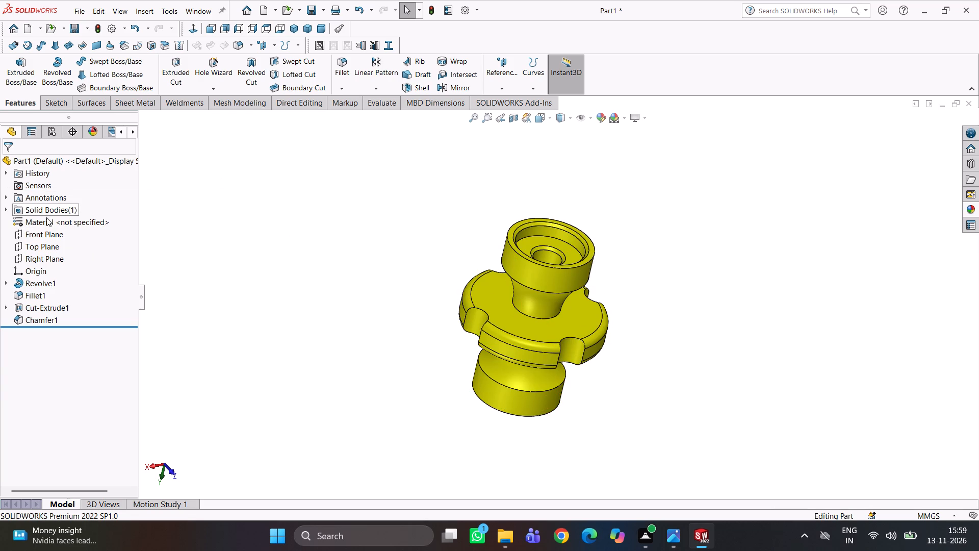
# Apply AISI 1020 from the SOLIDWORKS Steel materials to the part.
pyautogui.click(46, 217)
pyautogui.click(74, 227)
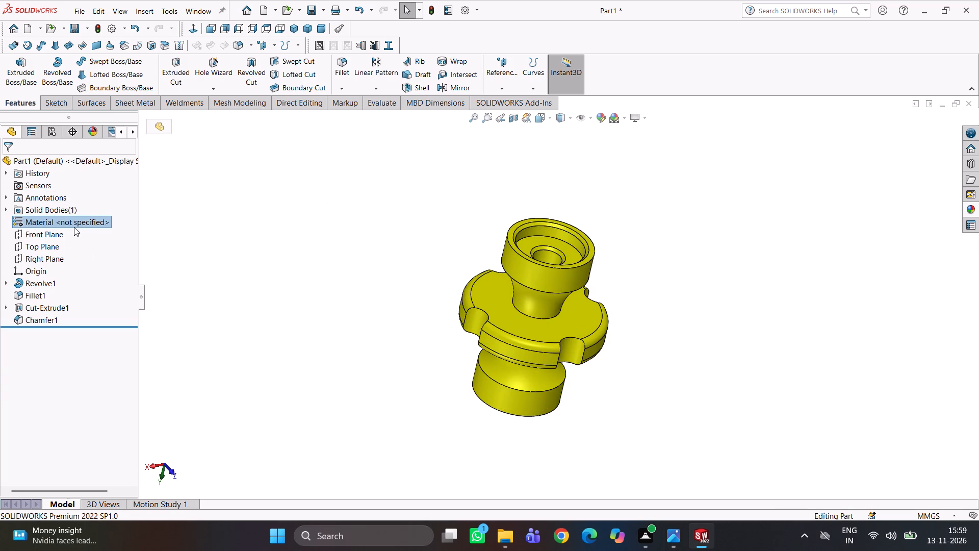
pyautogui.rightClick(72, 218)
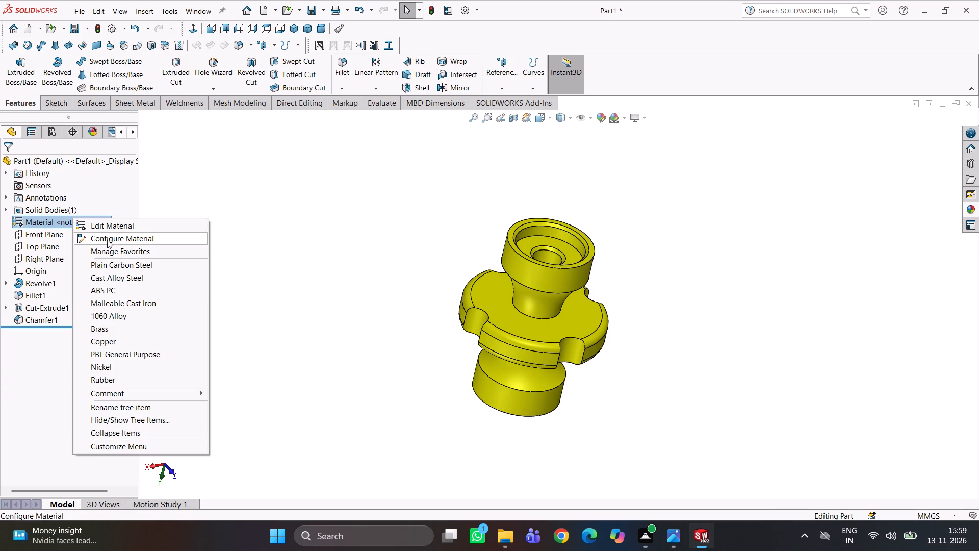
pyautogui.click(122, 224)
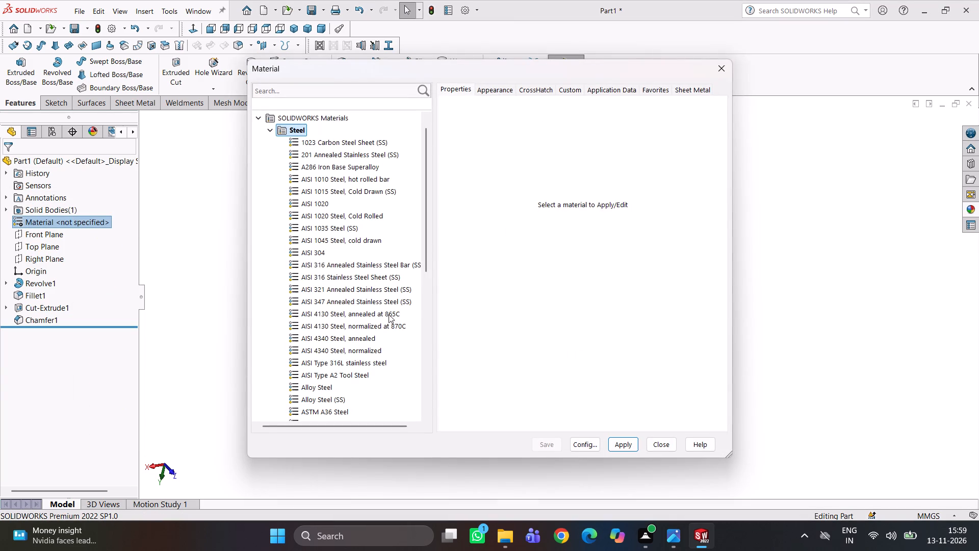
pyautogui.click(329, 201)
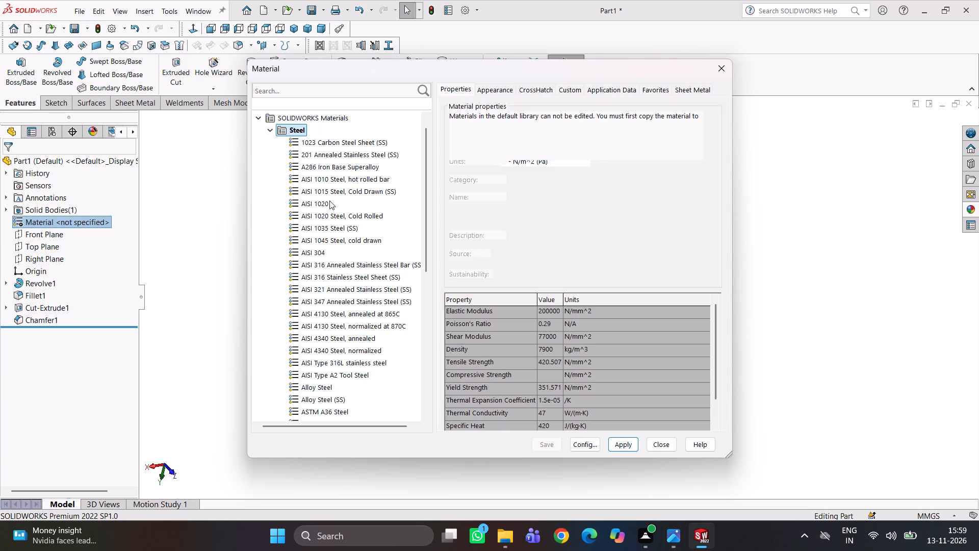
pyautogui.click(625, 447)
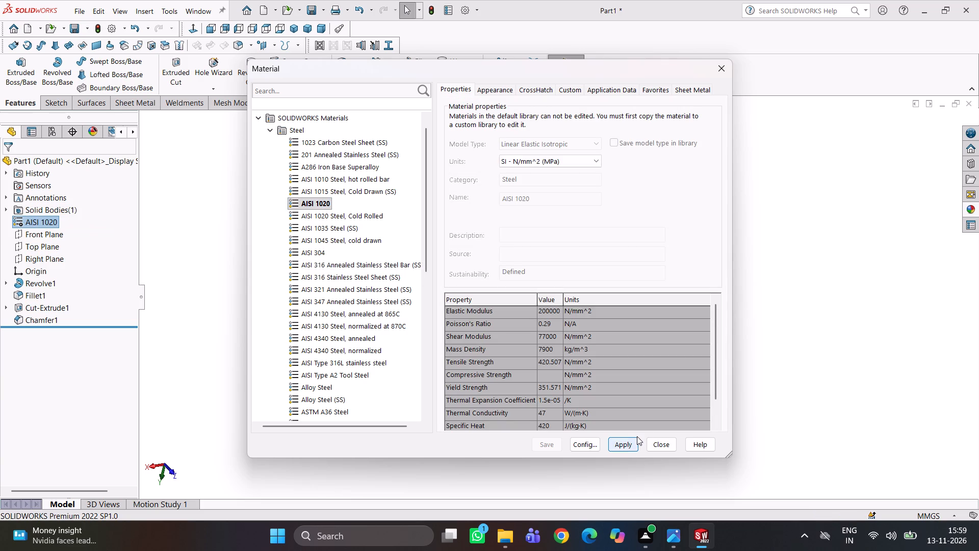
pyautogui.click(624, 443)
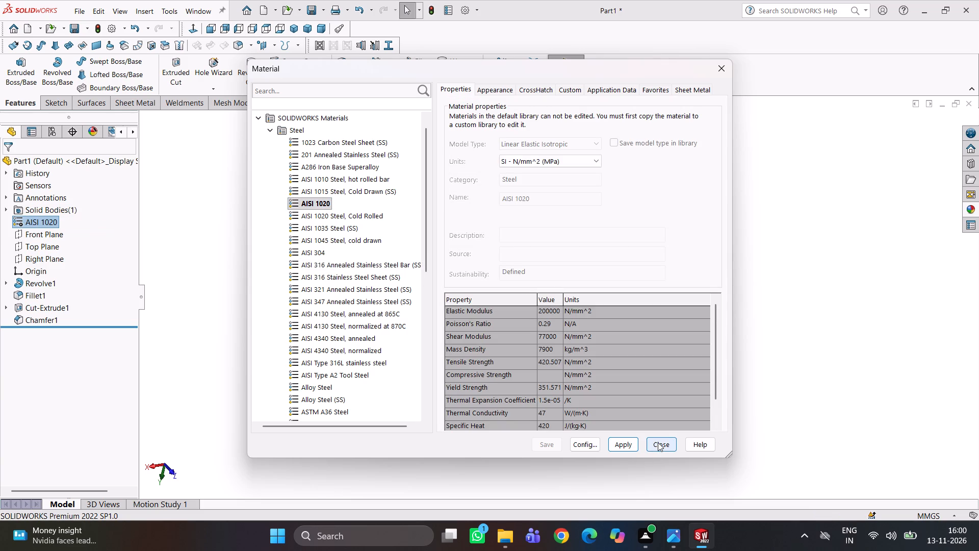
pyautogui.click(658, 442)
# Recolour the part's polished steel appearance bright yellow from the standard colour swatches.
pyautogui.moveTo(649, 348); pyautogui.dragTo(610, 386, button='middle')
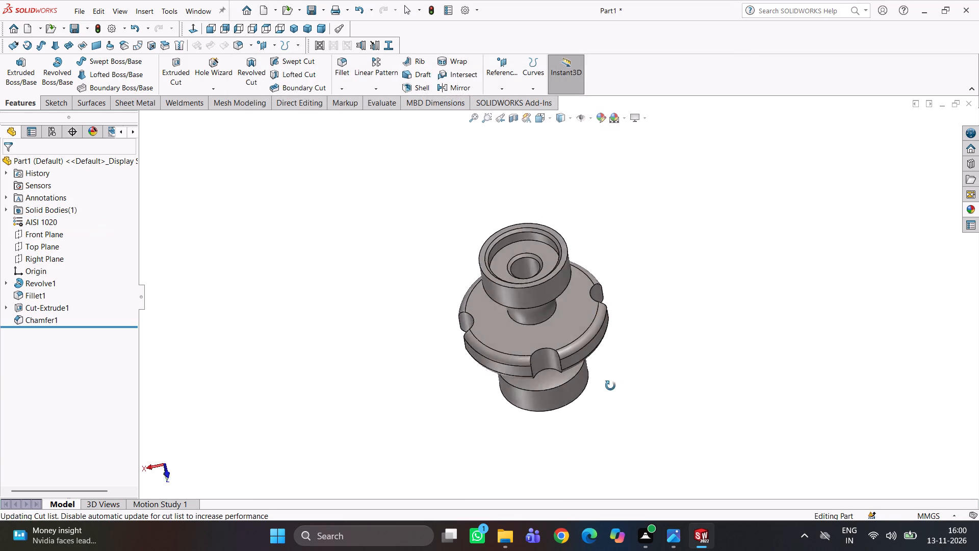
pyautogui.moveTo(610, 386); pyautogui.dragTo(606, 389, button='middle')
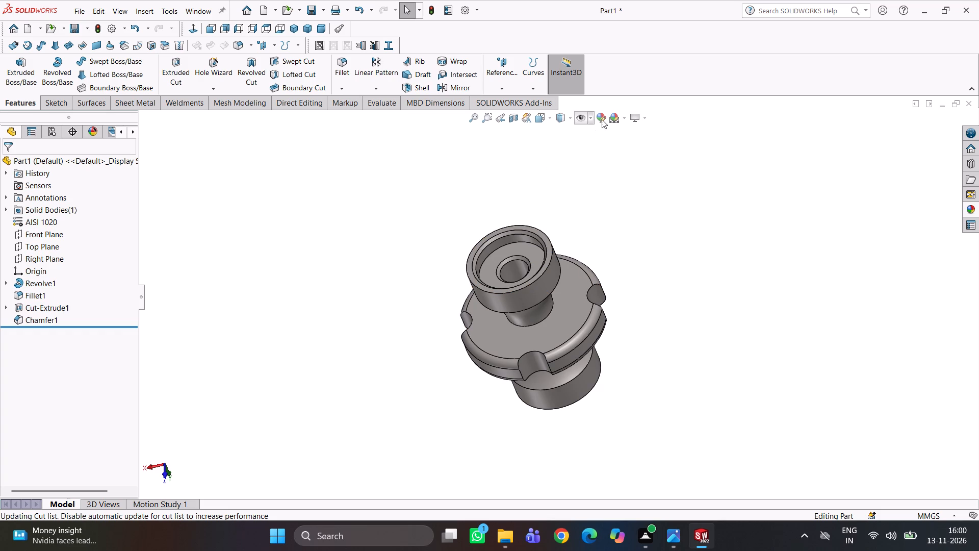
pyautogui.click(602, 119)
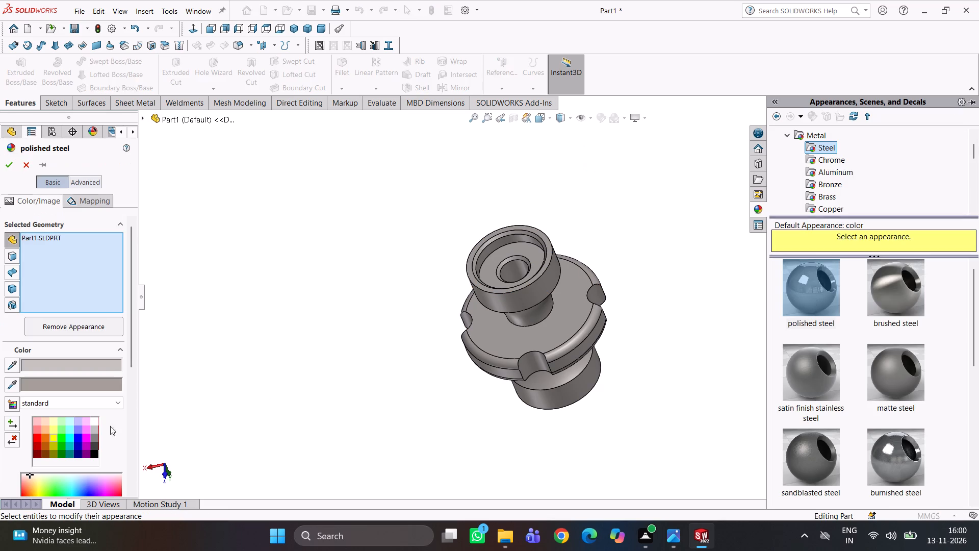
pyautogui.click(55, 443)
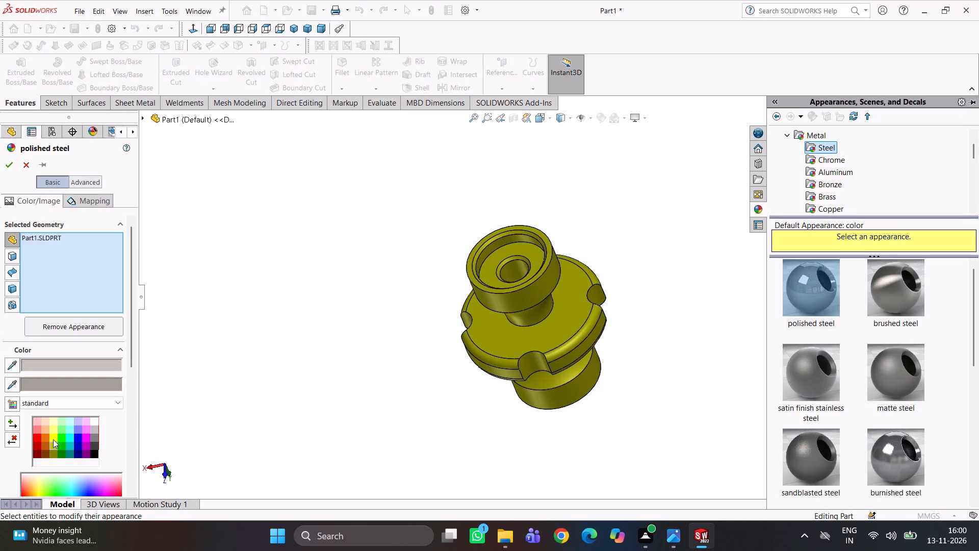
pyautogui.click(53, 437)
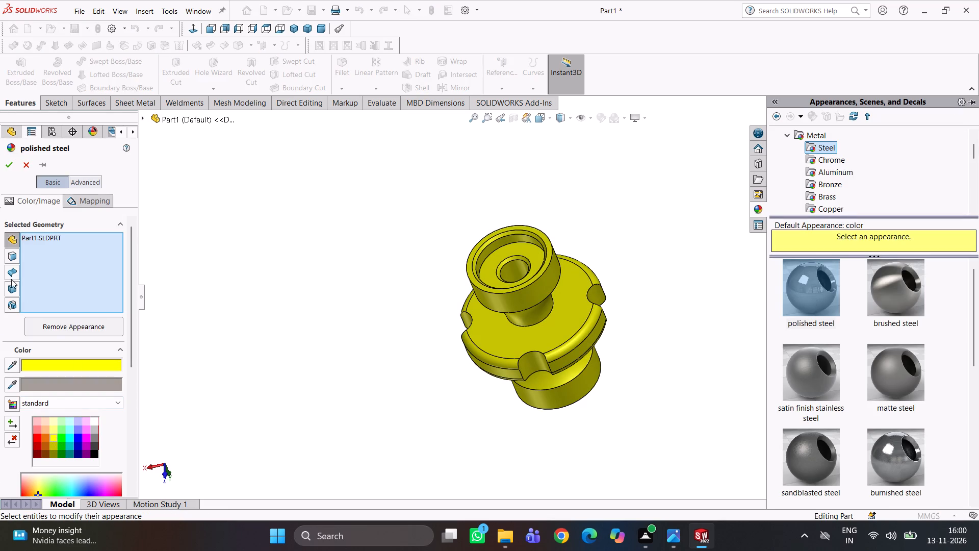
pyautogui.click(9, 162)
pyautogui.click(624, 379)
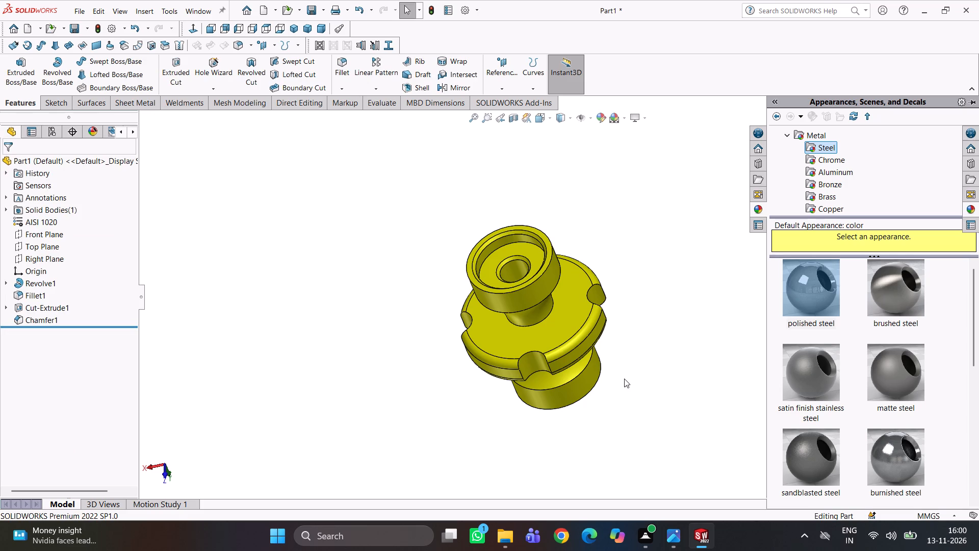
# Inspect the yellow spool from above and the side, and turn it over to examine the opposite recessed end.
pyautogui.moveTo(643, 366); pyautogui.dragTo(672, 329, button='middle')
pyautogui.scroll(-2, 565, 361)
pyautogui.scroll(1, 573, 368)
pyautogui.moveTo(576, 366); pyautogui.dragTo(577, 330, button='middle')
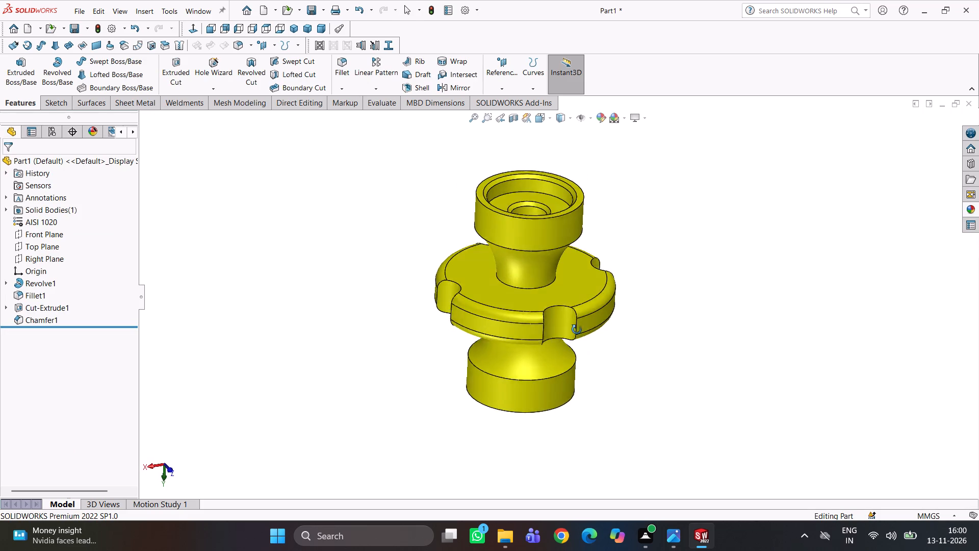
pyautogui.moveTo(577, 330); pyautogui.dragTo(579, 320, button='middle')
pyautogui.scroll(1, 587, 291)
pyautogui.scroll(-1, 562, 385)
pyautogui.moveTo(572, 392); pyautogui.dragTo(603, 349, button='middle')
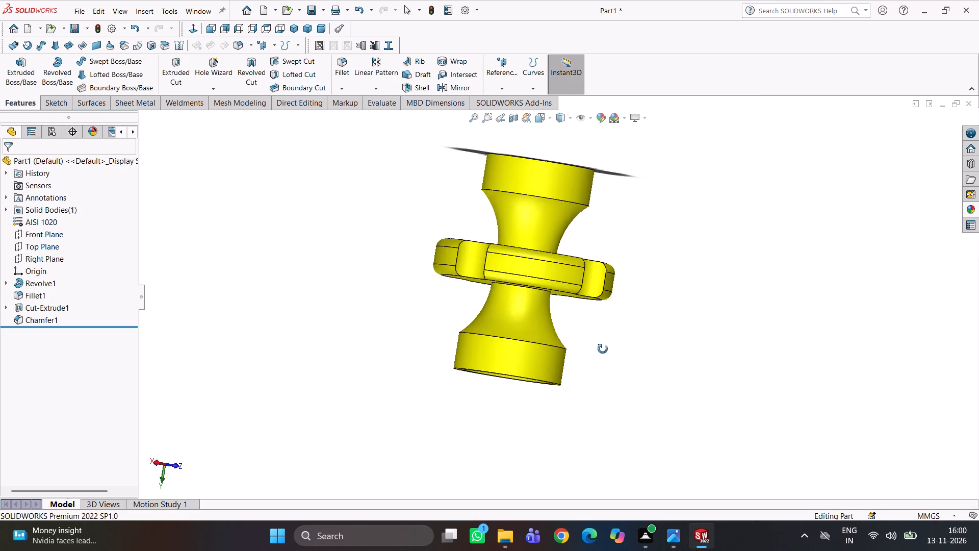
pyautogui.moveTo(603, 349); pyautogui.dragTo(636, 267, button='middle')
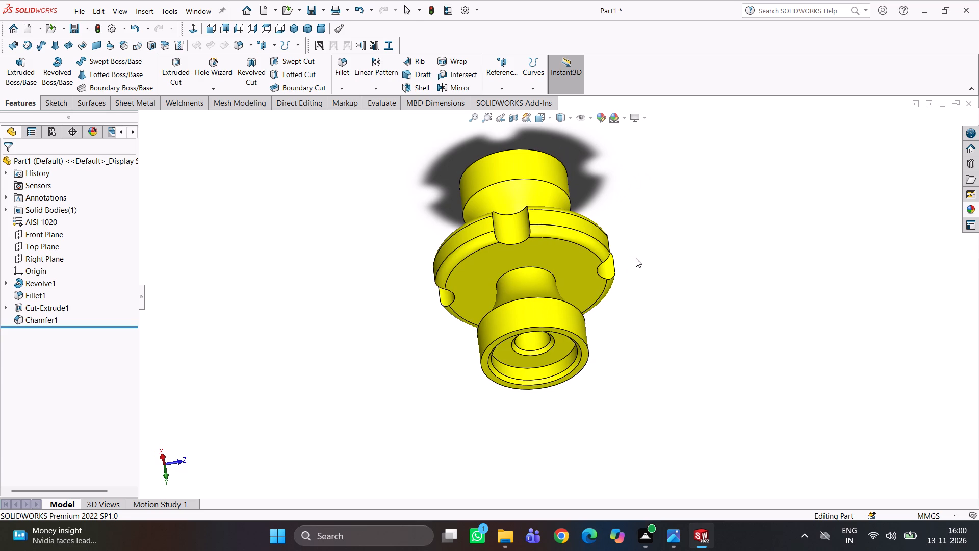
# Examine the spool's overall side profile, and look closely at the notched flange and curved necks.
pyautogui.scroll(2, 636, 258)
pyautogui.moveTo(616, 269); pyautogui.dragTo(592, 357, button='middle')
pyautogui.scroll(4, 592, 357)
pyautogui.moveTo(622, 308); pyautogui.dragTo(587, 331, button='middle')
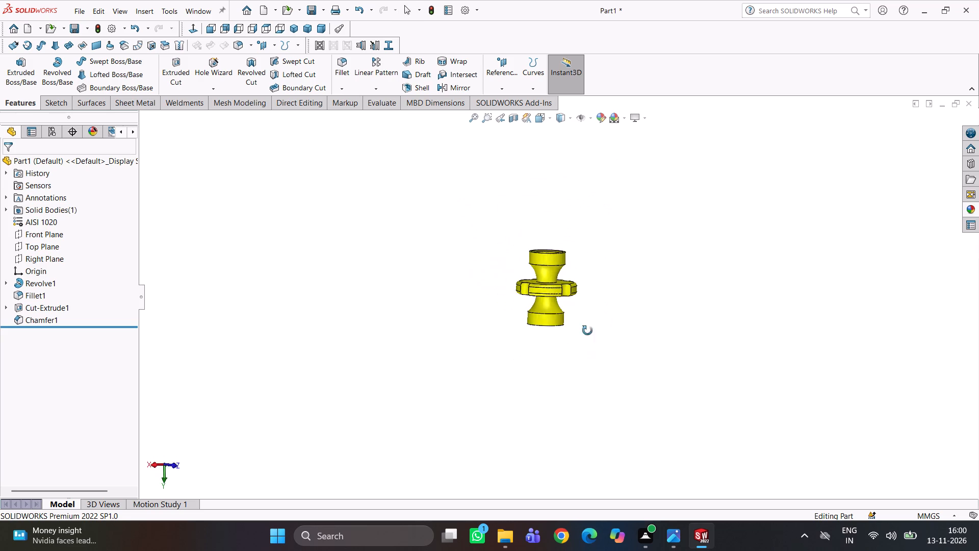
pyautogui.moveTo(587, 331); pyautogui.dragTo(570, 330, button='middle')
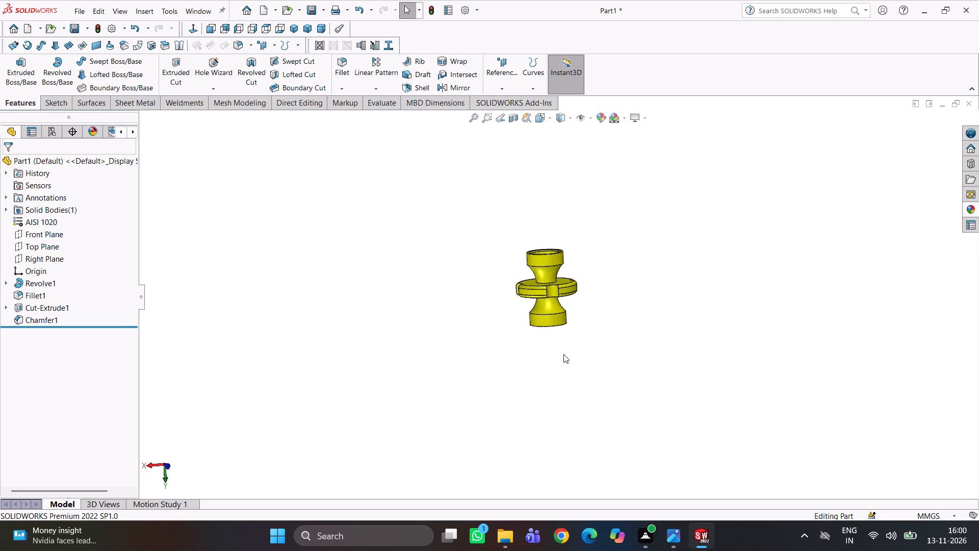
pyautogui.scroll(-7, 566, 300)
pyautogui.scroll(-4, 466, 206)
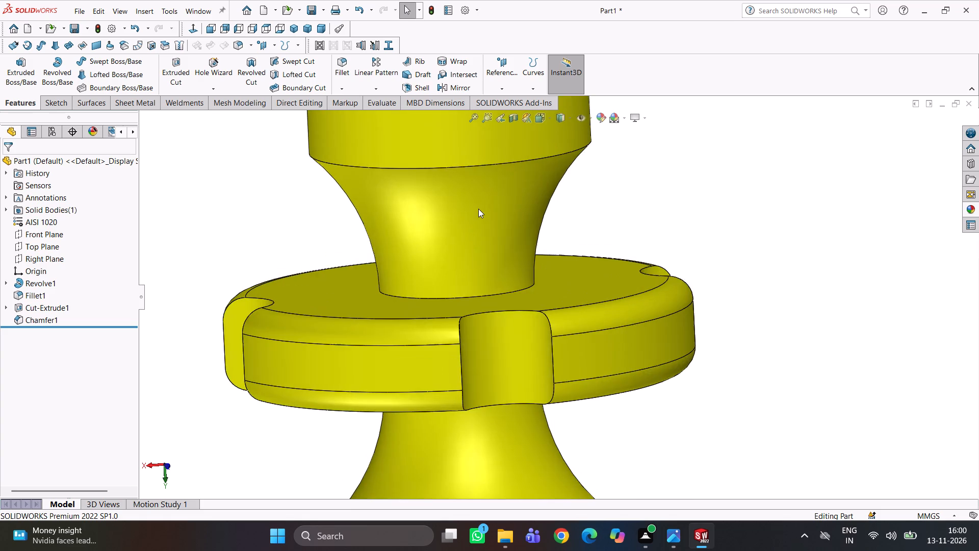
# Examine the recessed end face and flange notches, looking straight down the through bore.
pyautogui.moveTo(503, 254); pyautogui.dragTo(524, 306, button='middle')
pyautogui.scroll(5, 516, 284)
pyautogui.moveTo(518, 290); pyautogui.dragTo(516, 342, button='middle')
pyautogui.scroll(-1, 516, 342)
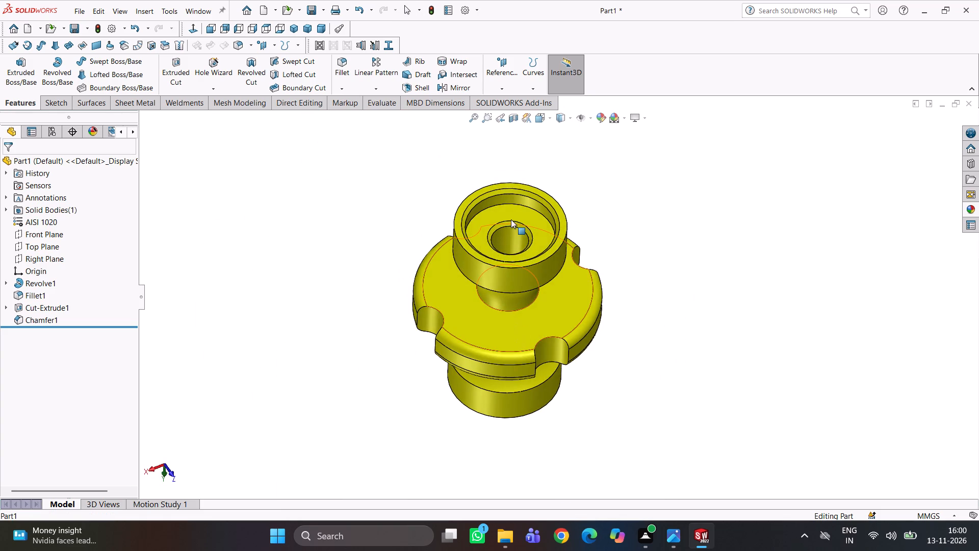
pyautogui.scroll(-3, 514, 222)
pyautogui.moveTo(522, 268); pyautogui.dragTo(516, 357, button='middle')
pyautogui.scroll(3, 503, 240)
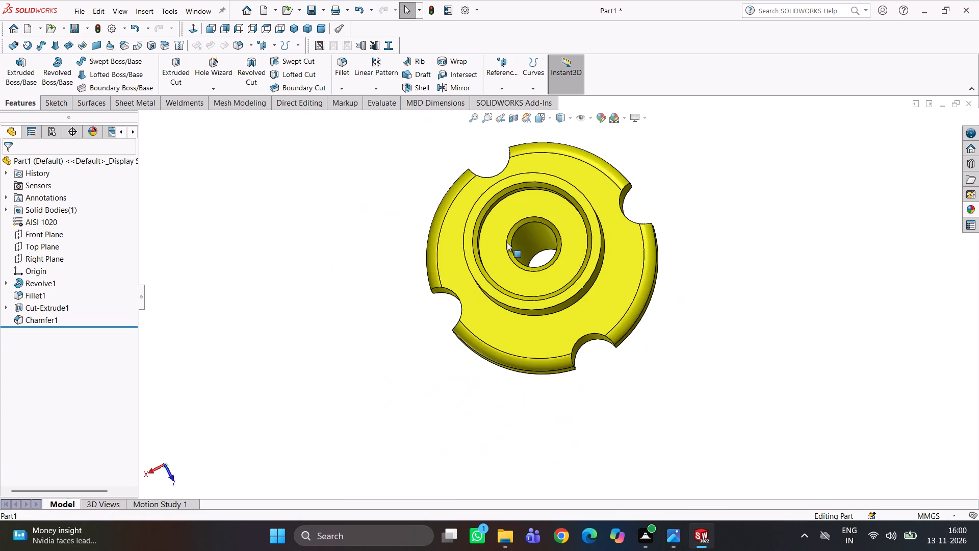
pyautogui.scroll(3, 540, 281)
pyautogui.scroll(-1, 562, 275)
pyautogui.moveTo(571, 292); pyautogui.dragTo(577, 310, button='middle')
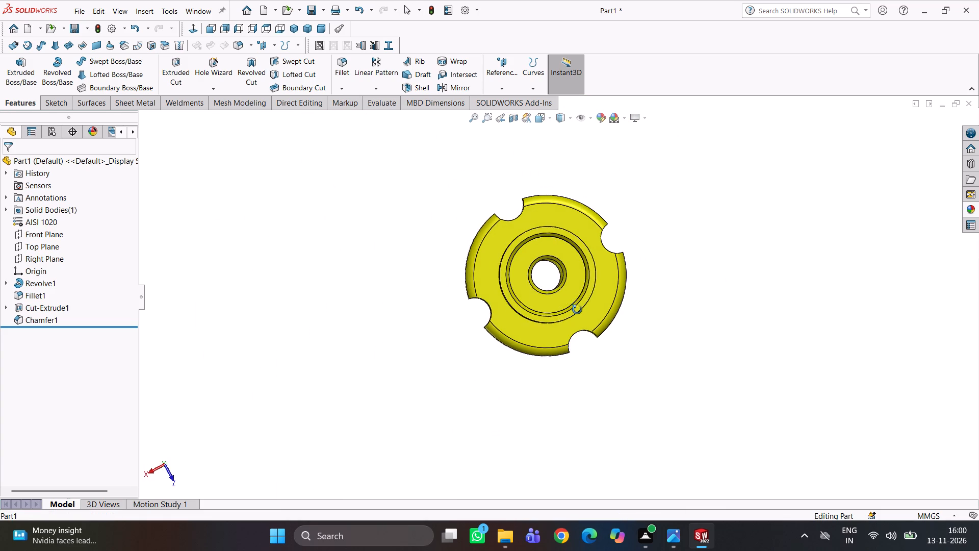
pyautogui.moveTo(577, 310); pyautogui.dragTo(576, 309, button='middle')
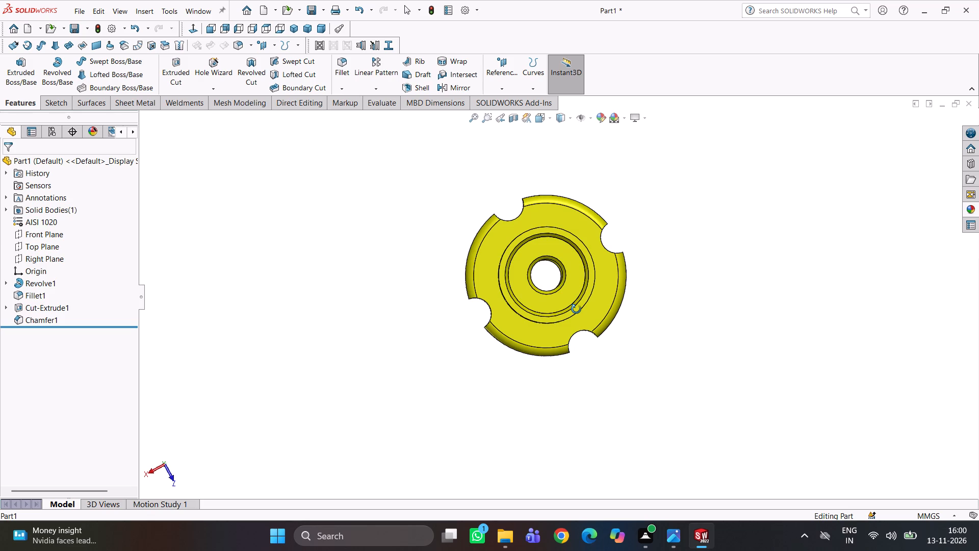
# Examine the through bore and the stepped recess around it up close, viewing the spool nearly end-on.
pyautogui.moveTo(576, 309); pyautogui.dragTo(569, 311, button='middle')
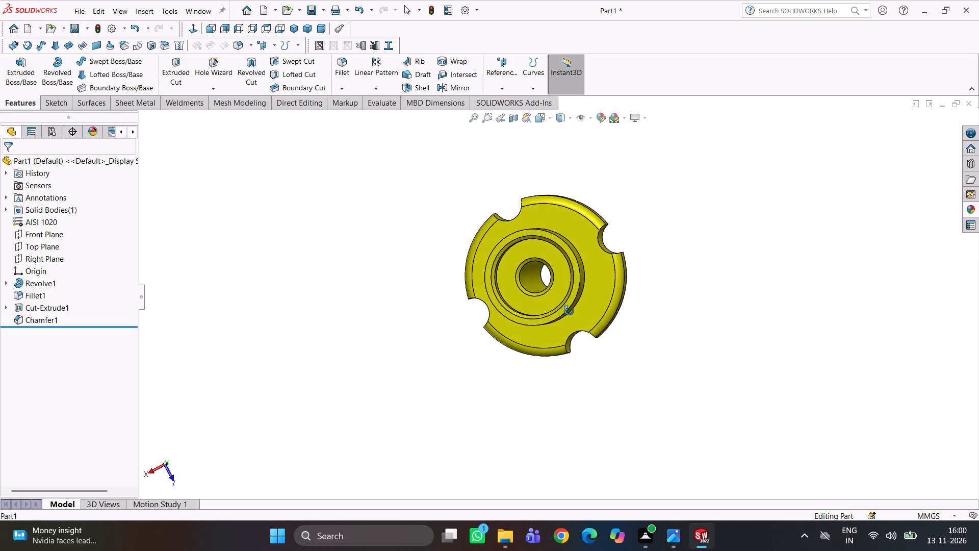
pyautogui.moveTo(569, 311); pyautogui.dragTo(576, 310, button='middle')
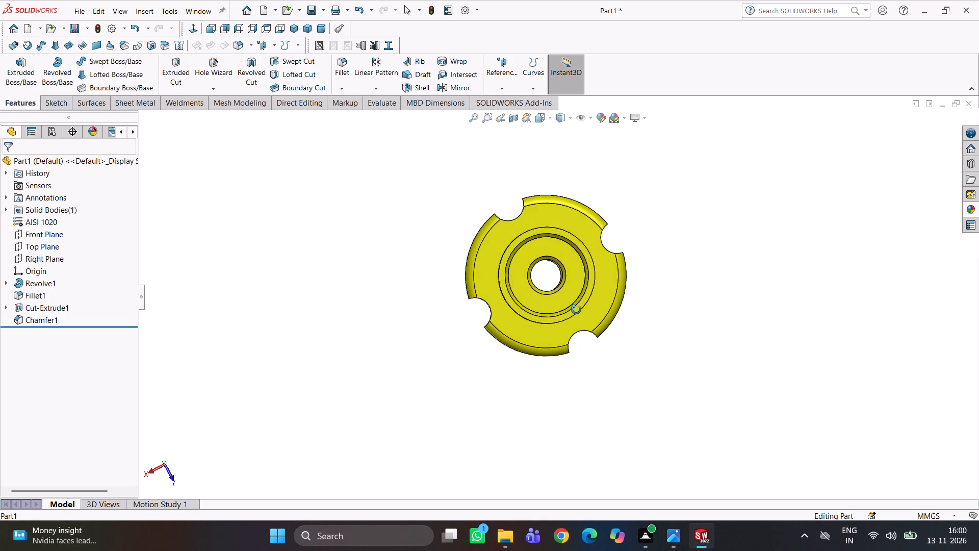
pyautogui.moveTo(576, 310); pyautogui.dragTo(577, 310, button='middle')
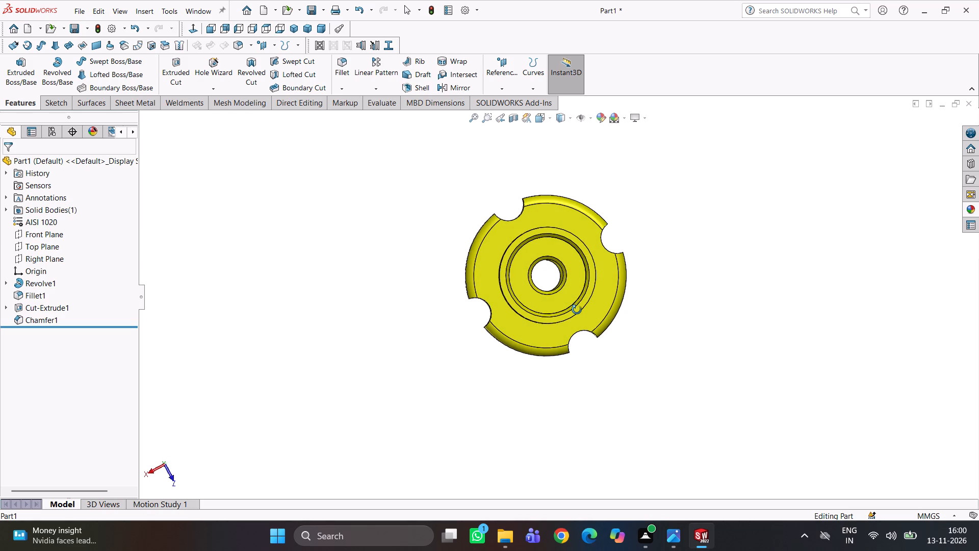
pyautogui.moveTo(577, 310); pyautogui.dragTo(574, 311, button='middle')
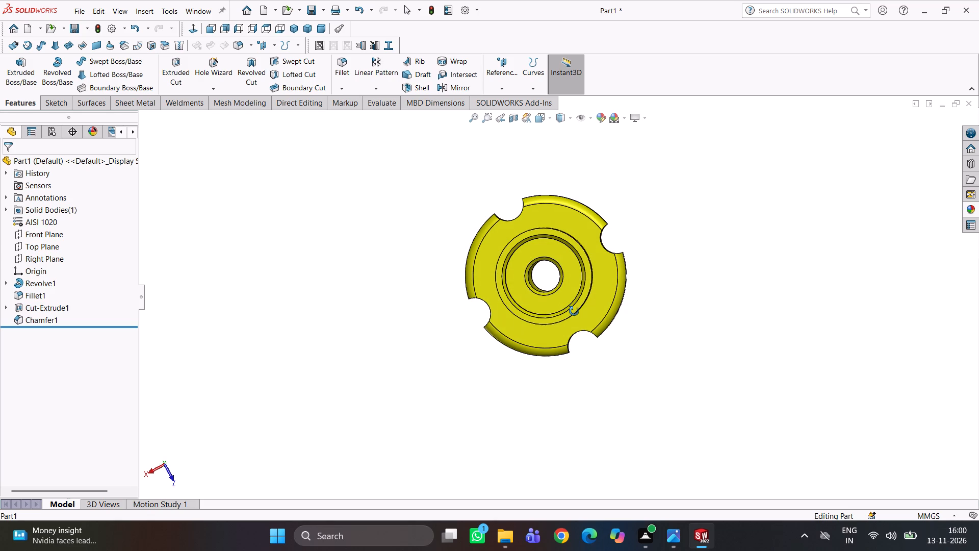
pyautogui.moveTo(574, 311); pyautogui.dragTo(577, 311, button='middle')
pyautogui.scroll(-5, 554, 295)
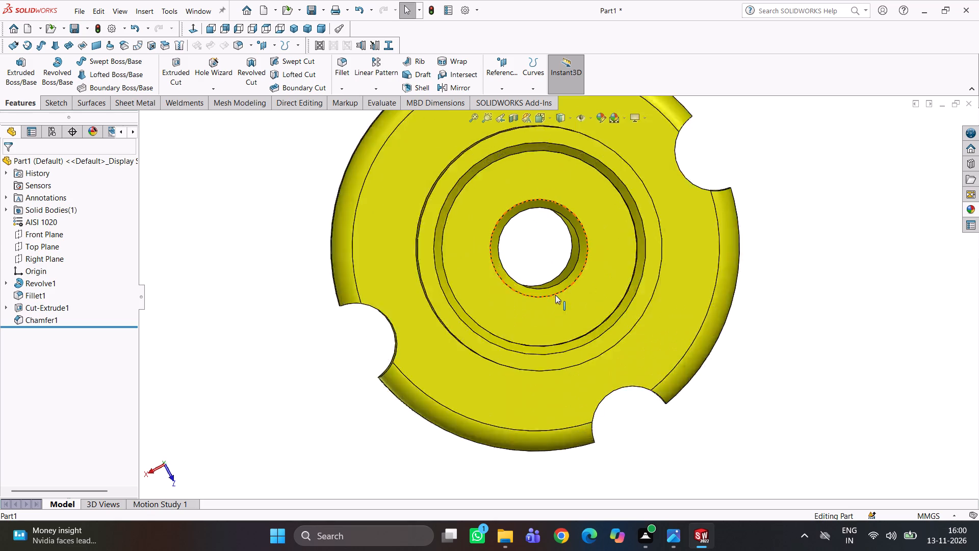
pyautogui.scroll(-2, 555, 295)
pyautogui.middleClick(597, 295)
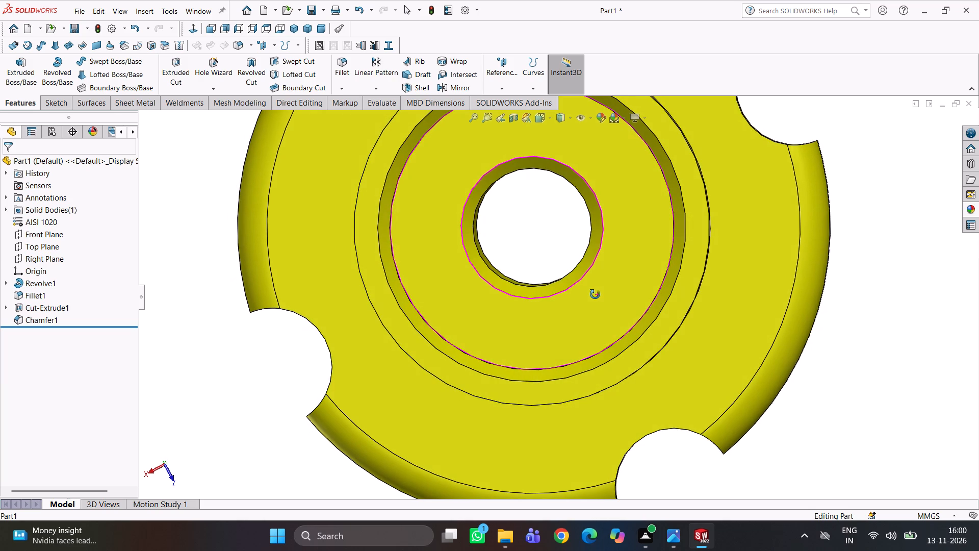
pyautogui.scroll(2, 595, 291)
pyautogui.middleClick(595, 291)
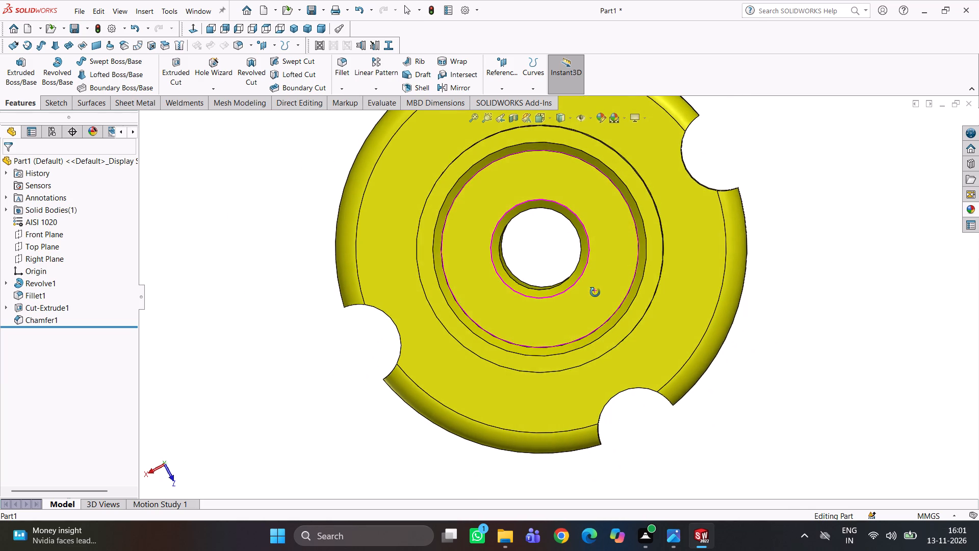
pyautogui.click(348, 338)
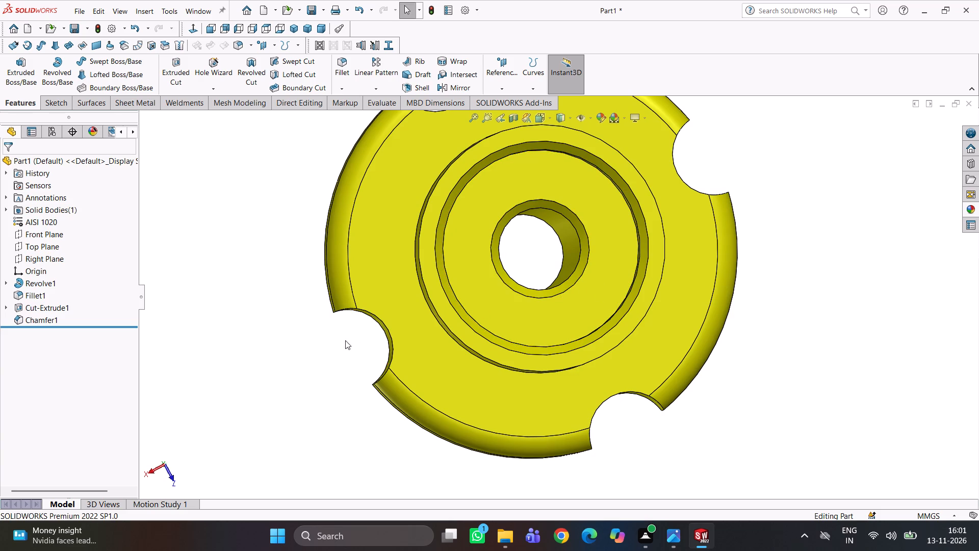
# Inspect the spool from tilted angles, checking the flange's filleted rim, its notches, the necks and the recessed end.
pyautogui.scroll(6, 460, 338)
pyautogui.moveTo(629, 342); pyautogui.dragTo(613, 285, button='middle')
pyautogui.scroll(-3, 621, 406)
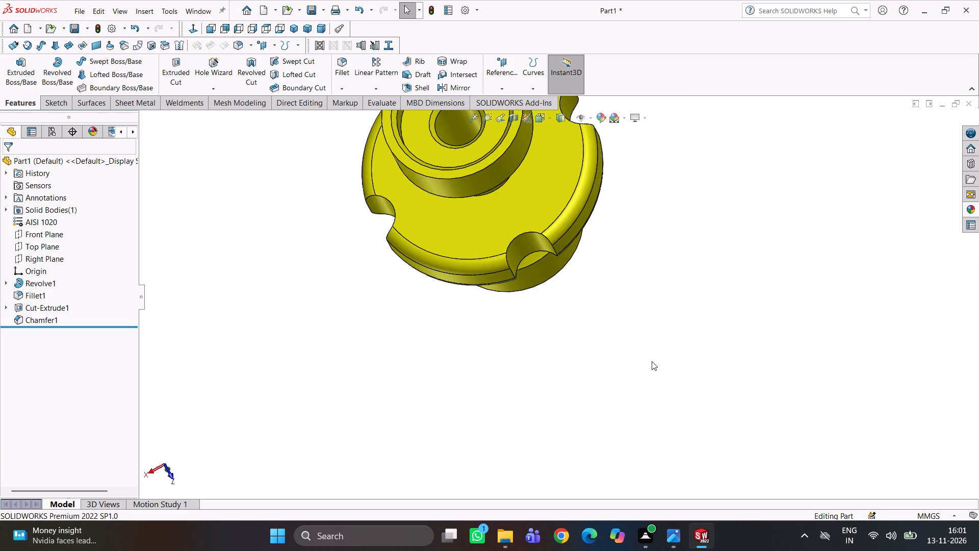
pyautogui.scroll(4, 564, 303)
pyautogui.moveTo(553, 313); pyautogui.dragTo(545, 220, button='middle')
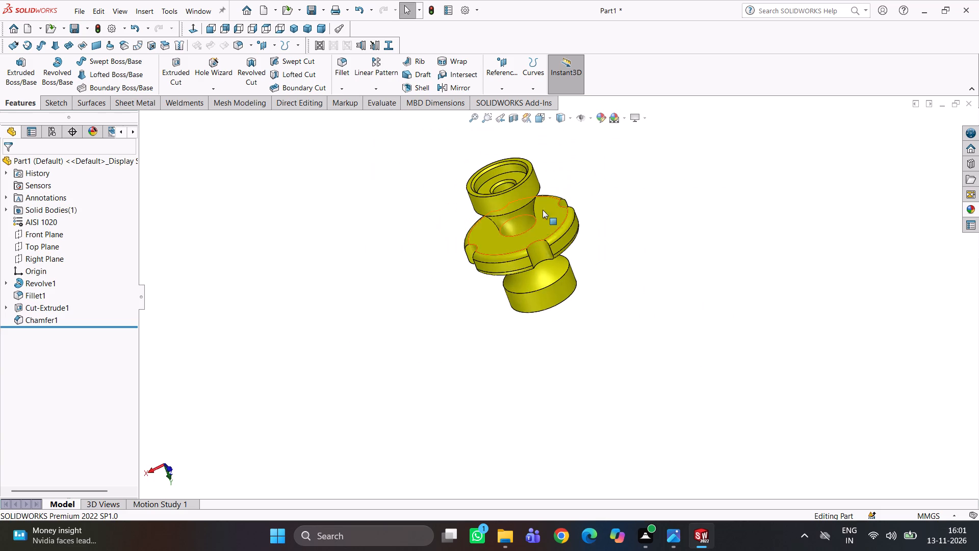
pyautogui.scroll(-1, 555, 263)
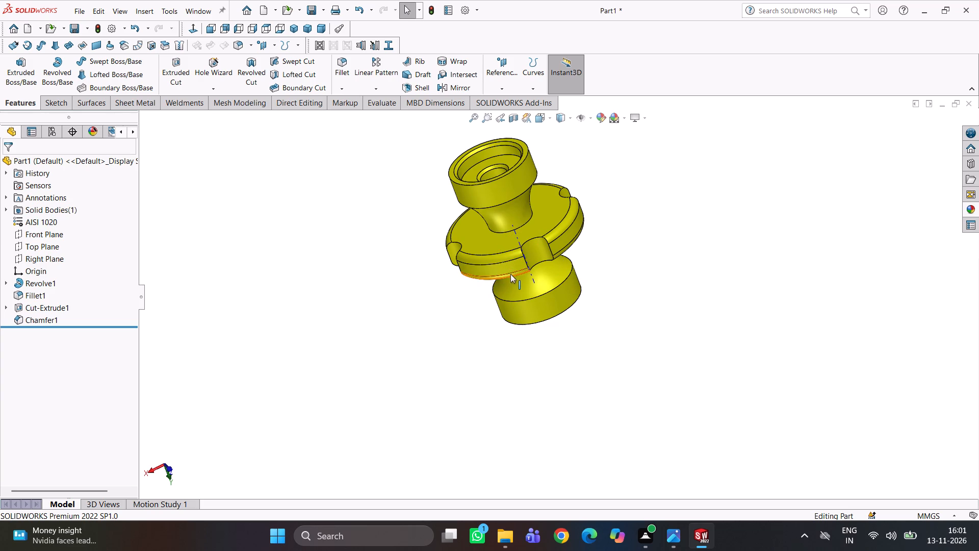
pyautogui.scroll(-3, 519, 252)
pyautogui.moveTo(540, 272); pyautogui.dragTo(535, 329, button='middle')
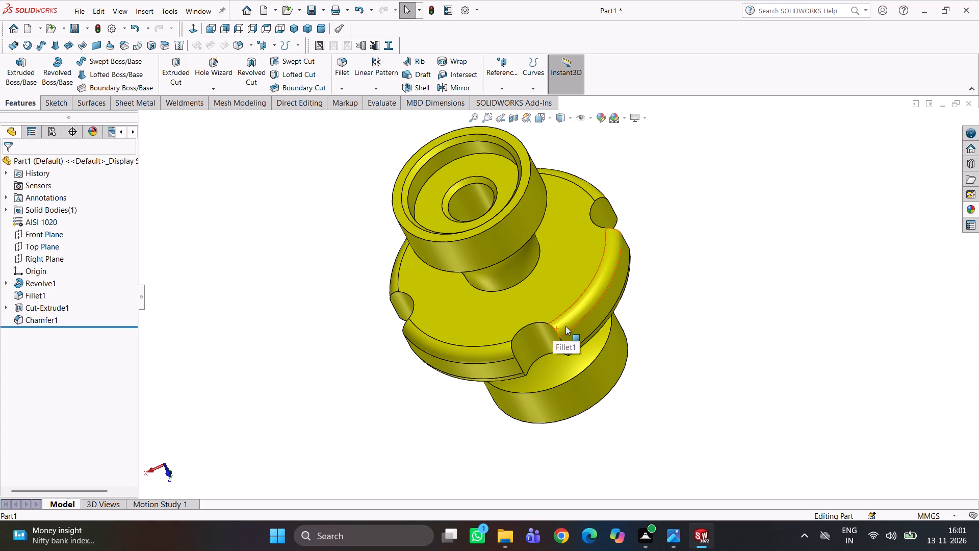
pyautogui.scroll(3, 525, 320)
pyautogui.moveTo(540, 343); pyautogui.dragTo(553, 372, button='middle')
pyautogui.scroll(-3, 543, 247)
pyautogui.scroll(3, 595, 295)
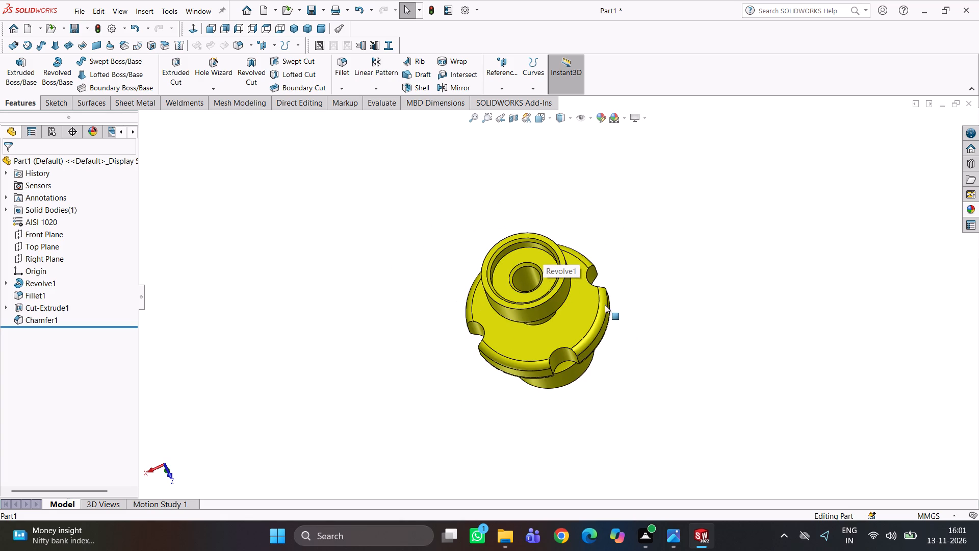
# Check the spool's alignment looking down the bore, and examine a flange notch and the rounded rim up close.
pyautogui.click(648, 290)
pyautogui.moveTo(629, 310); pyautogui.dragTo(627, 371, button='middle')
pyautogui.scroll(-1, 579, 337)
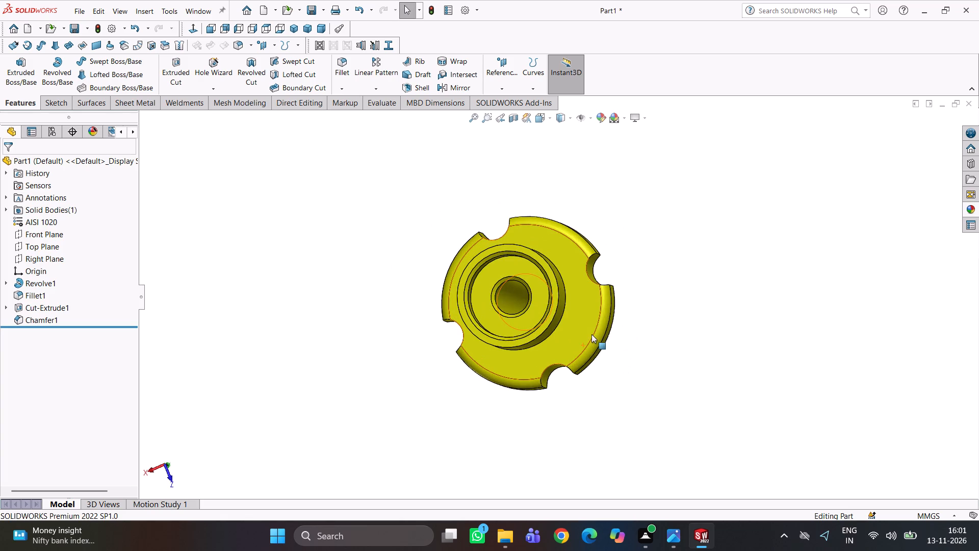
pyautogui.moveTo(594, 333); pyautogui.dragTo(604, 353, button='middle')
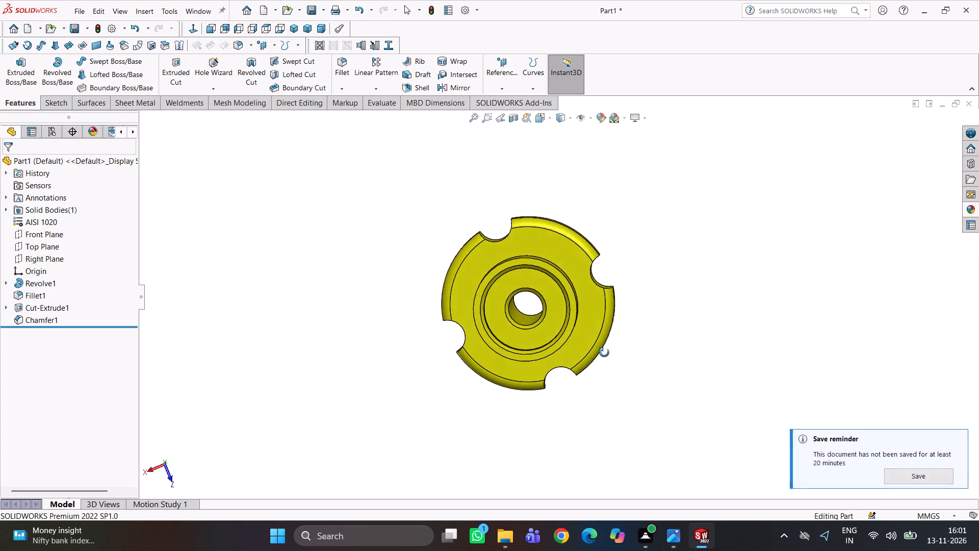
pyautogui.moveTo(604, 353); pyautogui.dragTo(609, 349, button='middle')
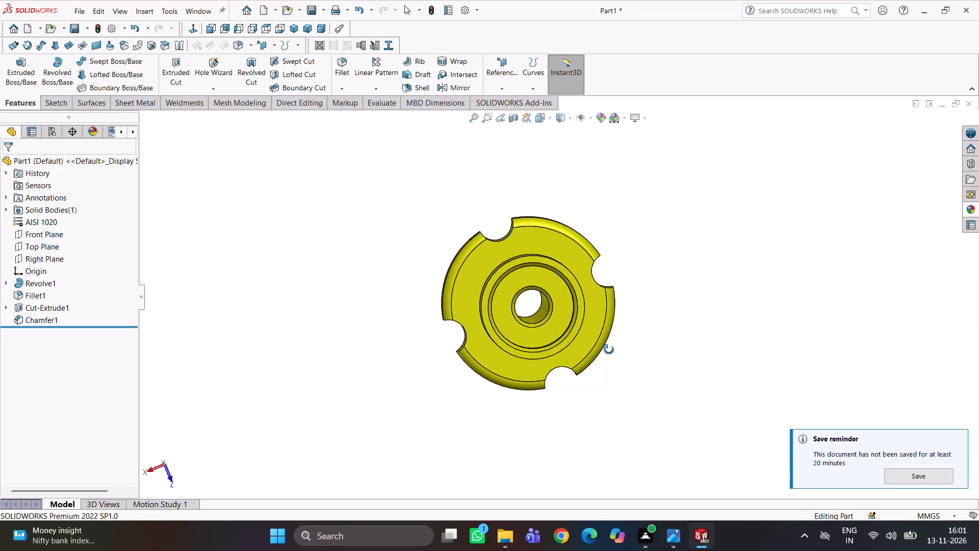
pyautogui.moveTo(609, 349); pyautogui.dragTo(612, 338, button='middle')
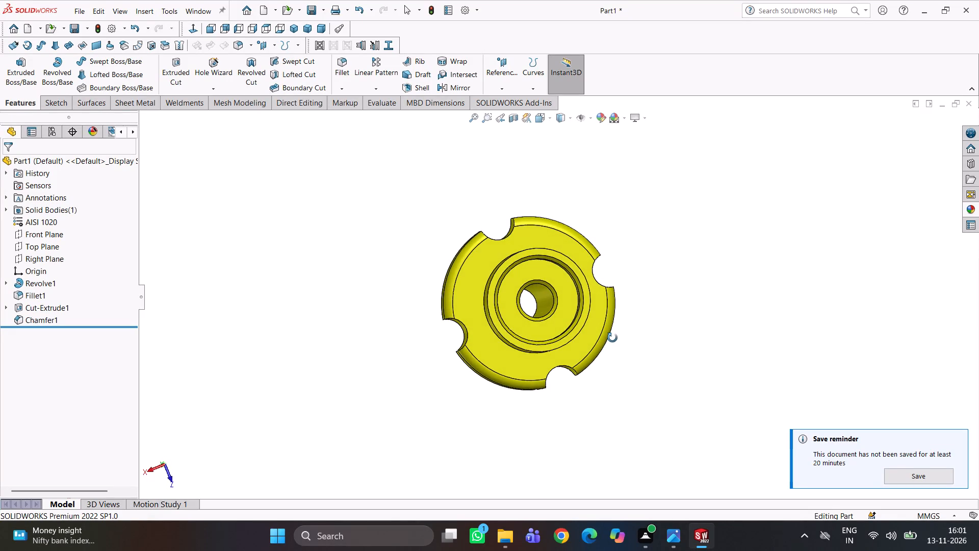
pyautogui.moveTo(612, 338); pyautogui.dragTo(608, 337, button='middle')
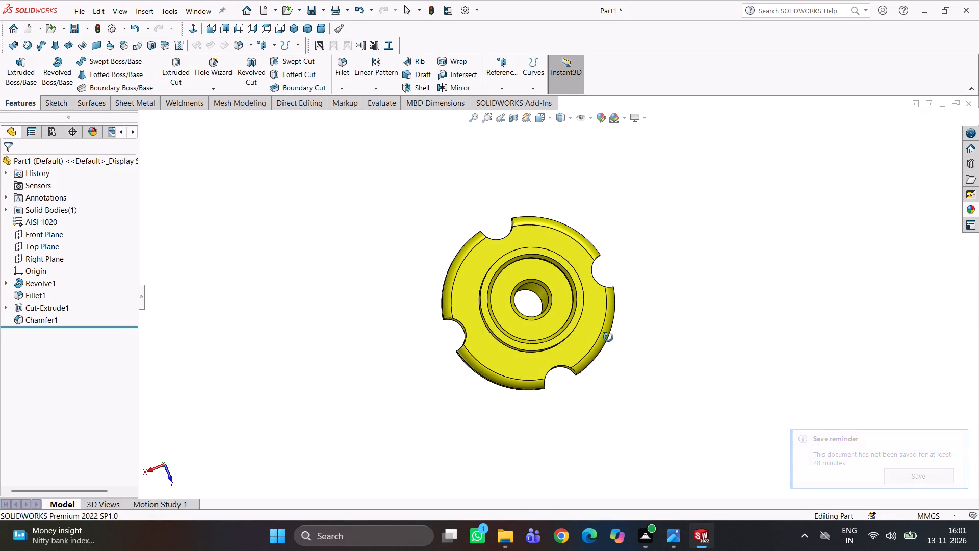
pyautogui.moveTo(608, 337); pyautogui.dragTo(604, 342, button='middle')
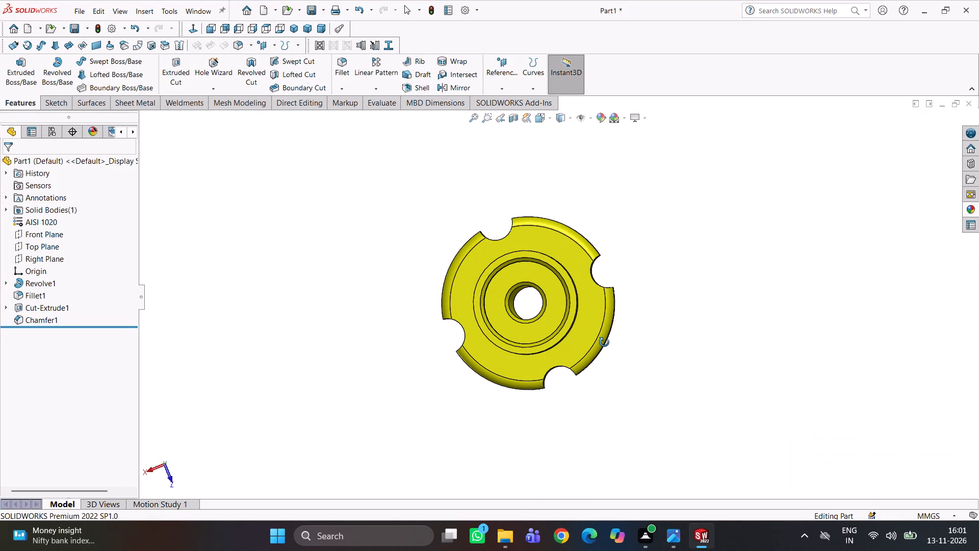
pyautogui.moveTo(604, 342); pyautogui.dragTo(606, 344, button='middle')
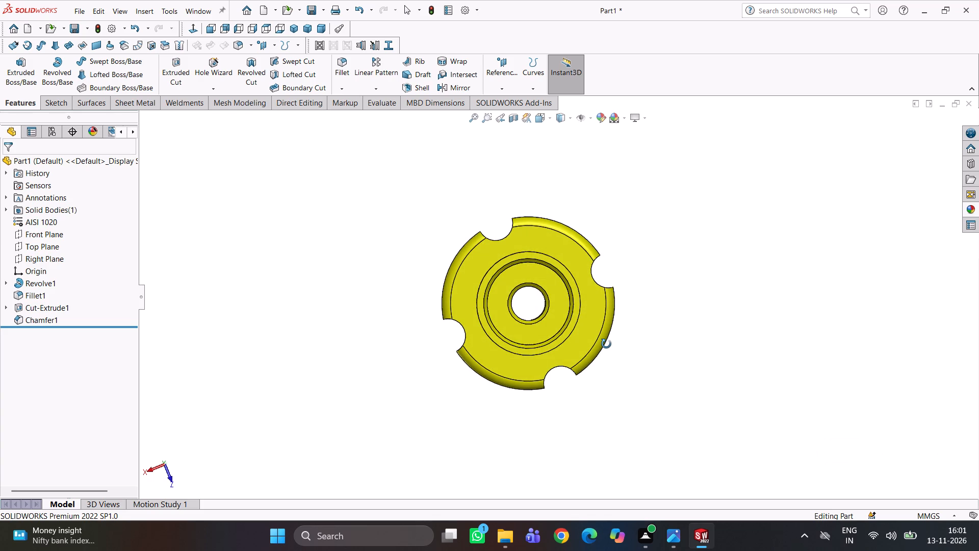
pyautogui.moveTo(606, 344); pyautogui.dragTo(602, 332, button='middle')
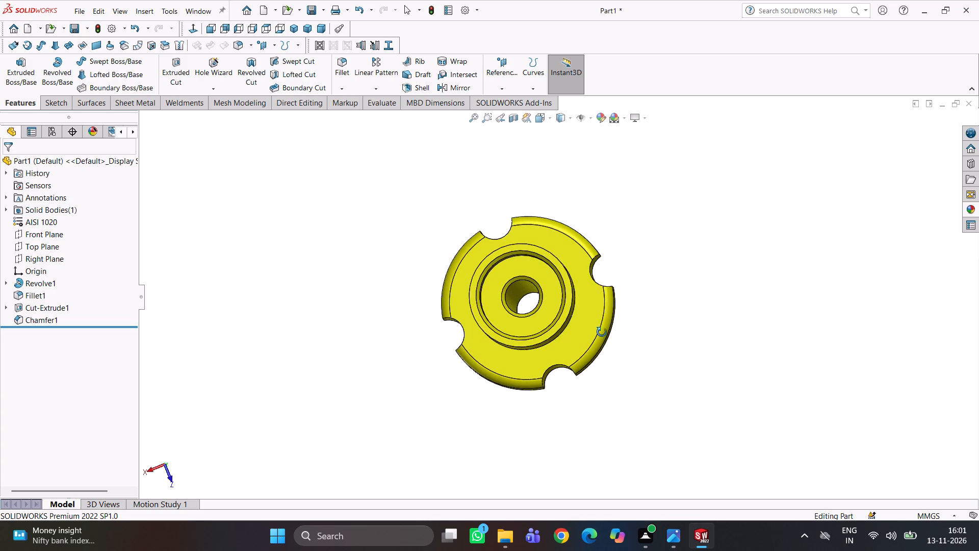
pyautogui.moveTo(602, 332); pyautogui.dragTo(599, 330, button='middle')
pyautogui.scroll(-2, 548, 348)
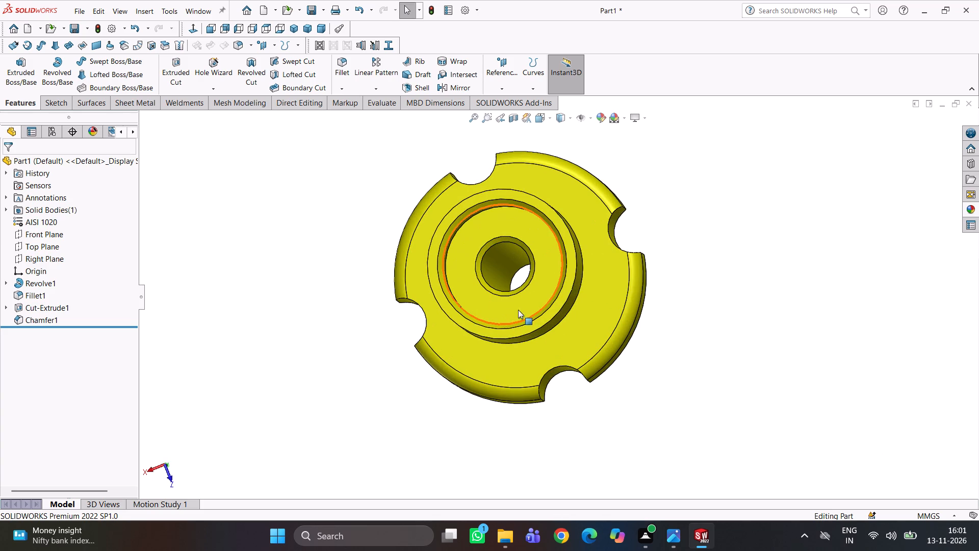
pyautogui.scroll(-7, 530, 374)
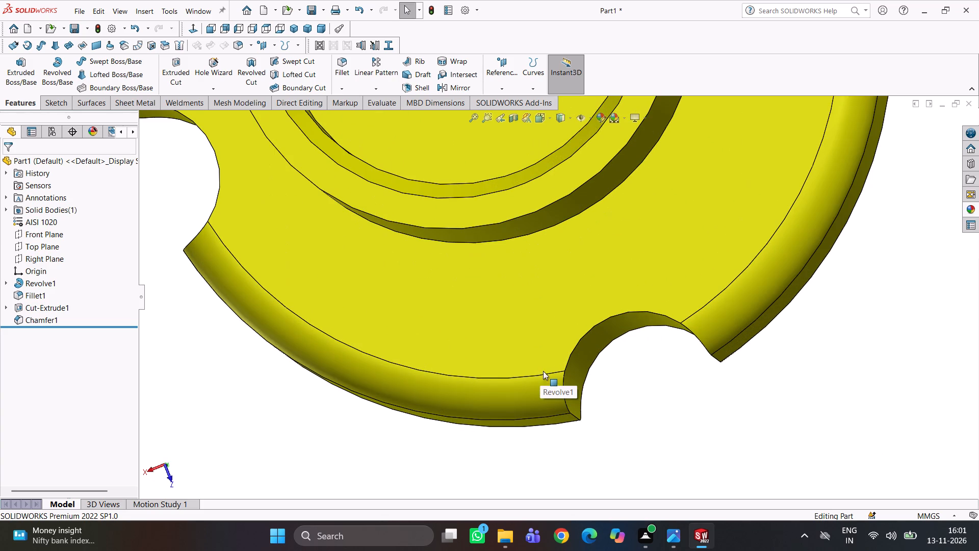
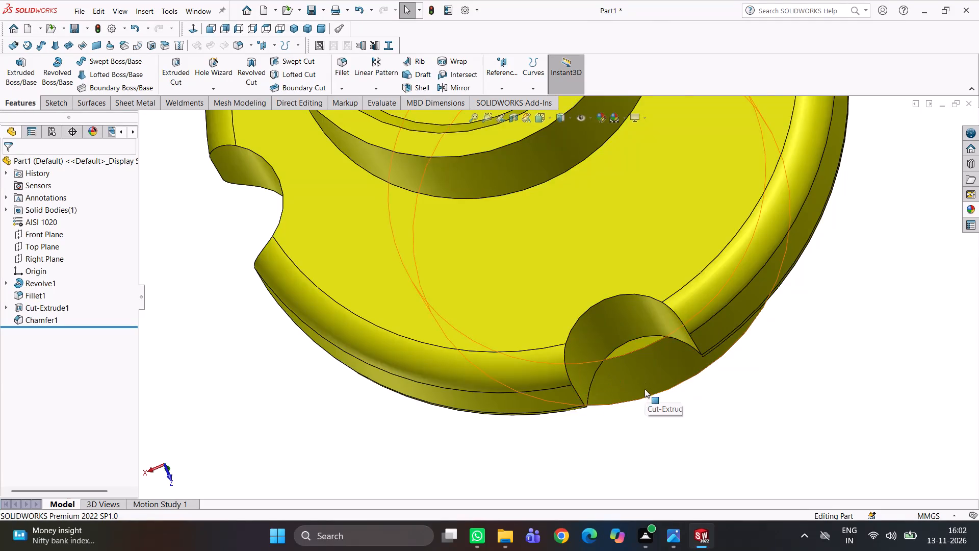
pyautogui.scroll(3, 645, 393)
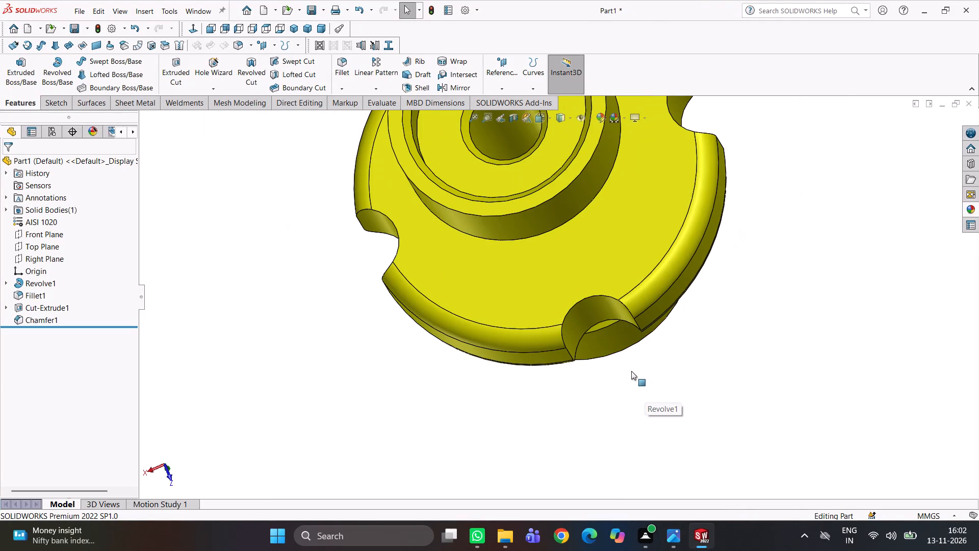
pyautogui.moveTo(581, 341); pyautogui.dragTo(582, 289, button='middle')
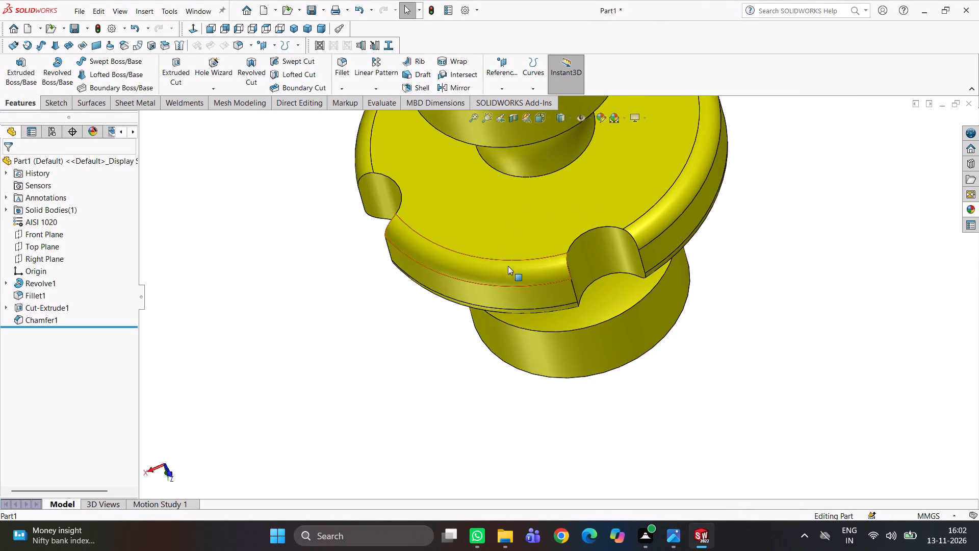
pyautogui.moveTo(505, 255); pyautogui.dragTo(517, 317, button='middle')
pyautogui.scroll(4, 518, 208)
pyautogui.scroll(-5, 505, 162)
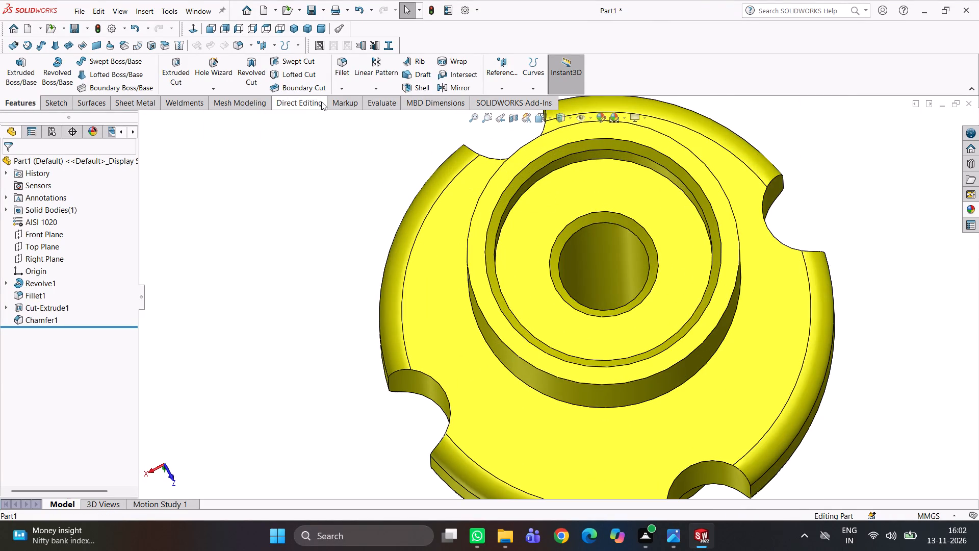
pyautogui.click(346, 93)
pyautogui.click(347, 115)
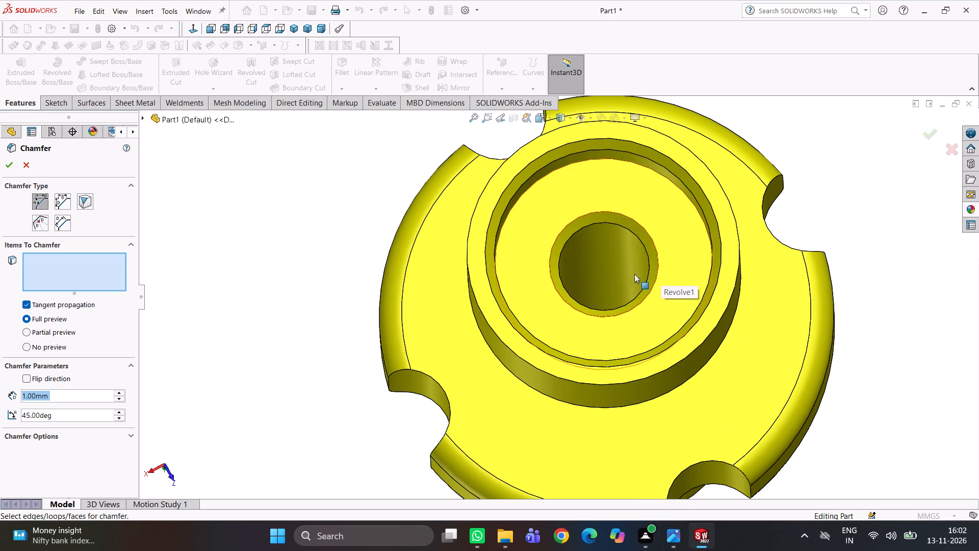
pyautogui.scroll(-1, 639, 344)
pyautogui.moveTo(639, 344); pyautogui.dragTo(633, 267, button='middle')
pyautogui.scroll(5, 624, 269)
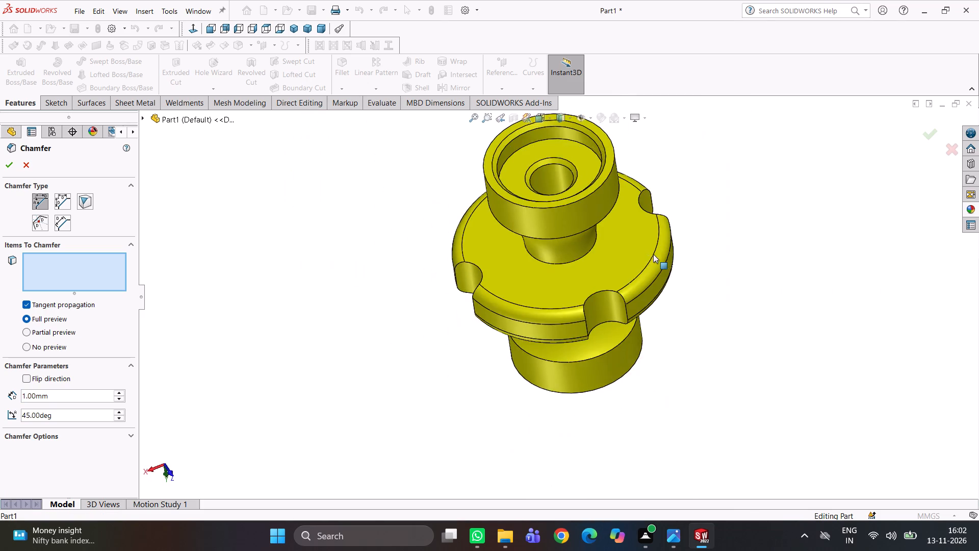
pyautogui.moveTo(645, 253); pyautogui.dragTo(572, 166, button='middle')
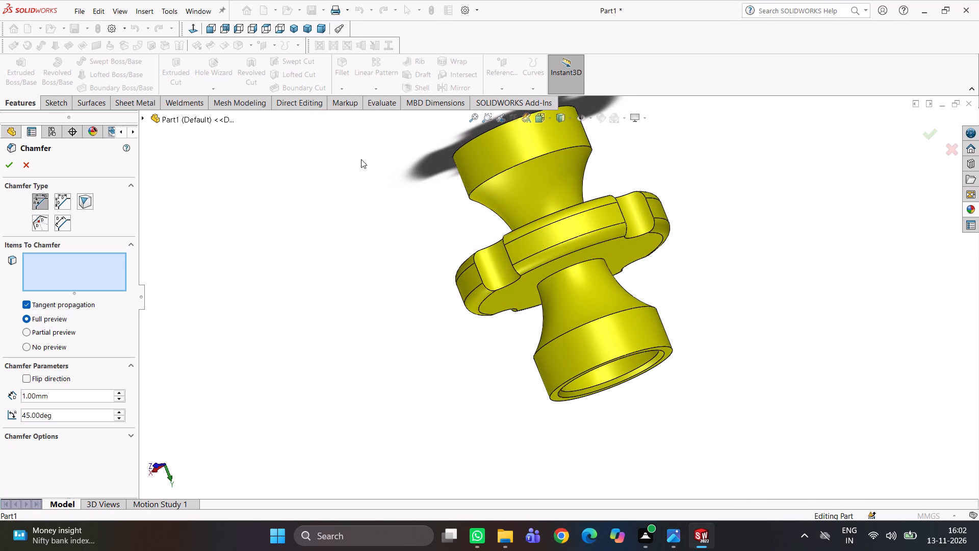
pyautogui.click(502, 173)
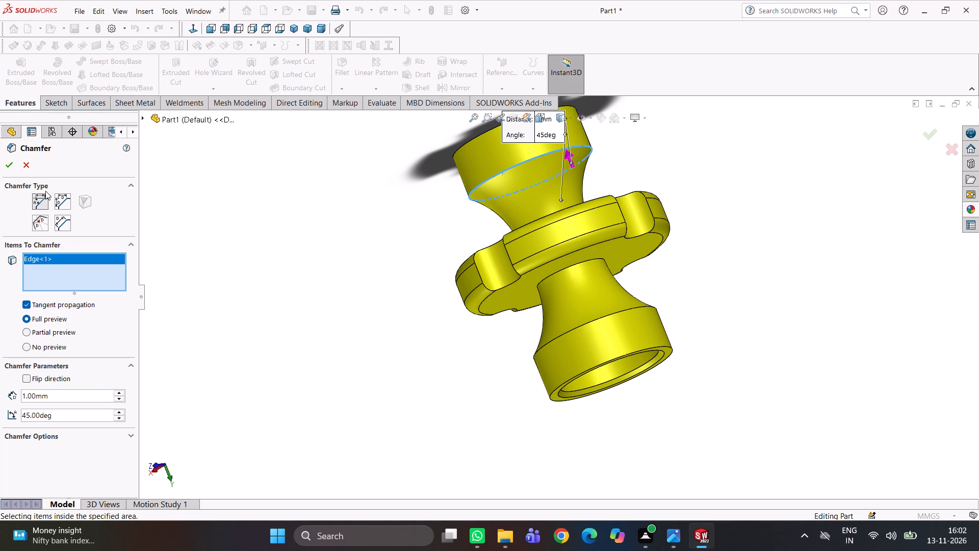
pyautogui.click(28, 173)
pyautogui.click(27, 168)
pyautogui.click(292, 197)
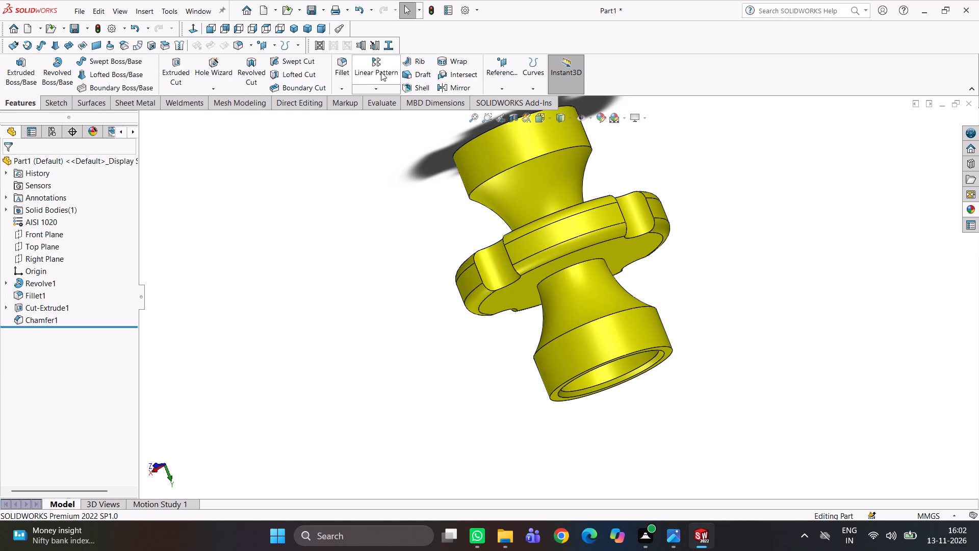
# Fillet the two circular edges where the curved necks meet the cylindrical end collars with a 2 mm radius.
pyautogui.click(338, 67)
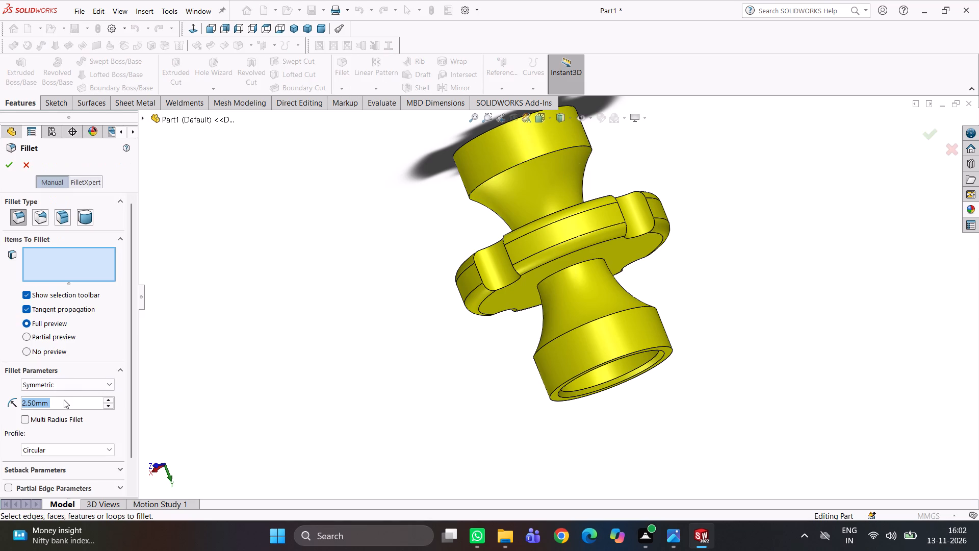
pyautogui.press('2')
pyautogui.press('Return')
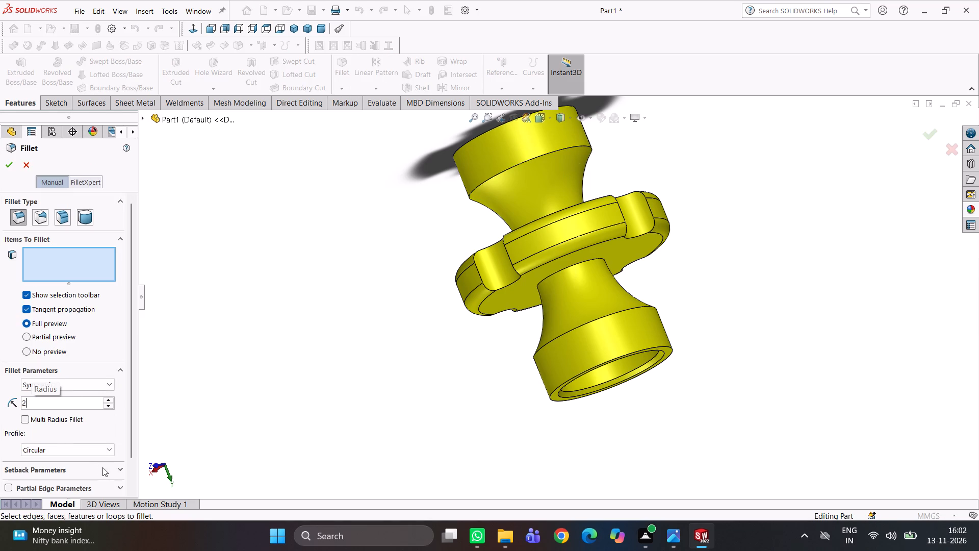
pyautogui.click(526, 162)
pyautogui.moveTo(630, 163); pyautogui.dragTo(579, 131, button='middle')
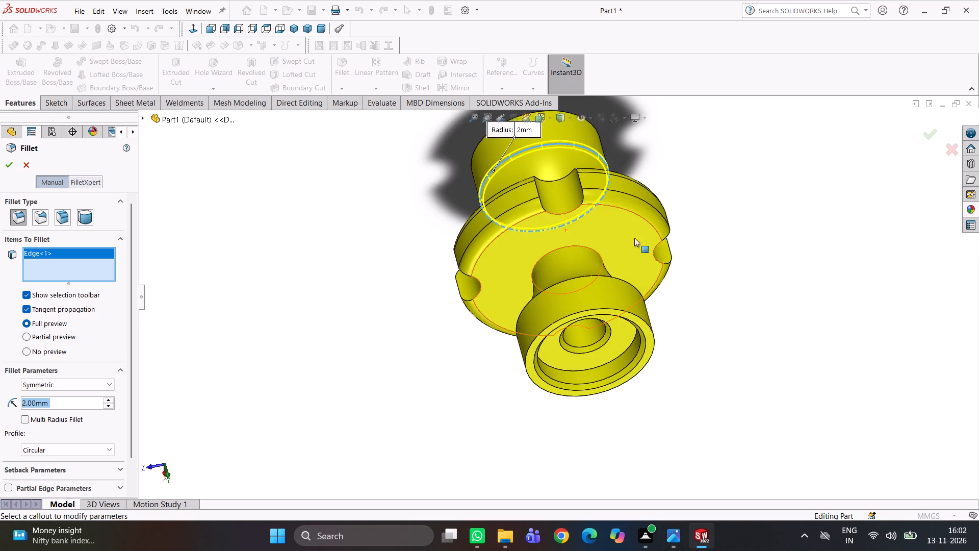
pyautogui.moveTo(669, 233); pyautogui.dragTo(664, 335, button='middle')
pyautogui.click(641, 325)
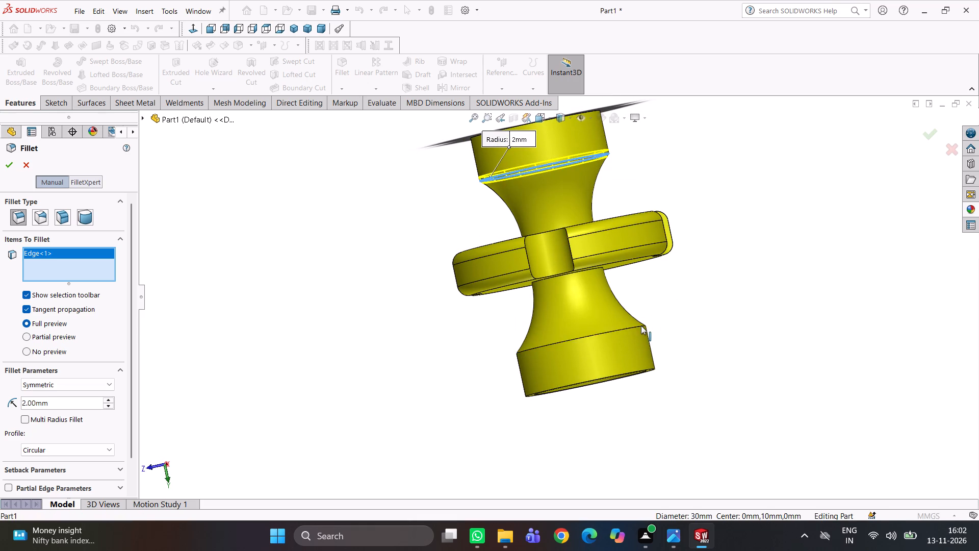
pyautogui.click(12, 165)
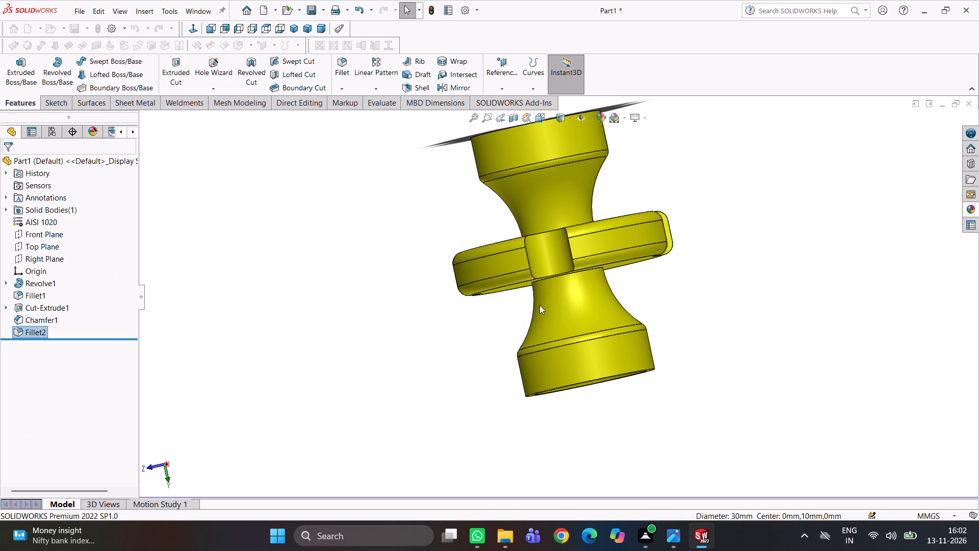
# Inspect the new fillets between the necks and end collars, up close and with the whole spool in view.
pyautogui.scroll(-5, 606, 291)
pyautogui.moveTo(578, 286); pyautogui.dragTo(545, 317, button='middle')
pyautogui.scroll(4, 635, 366)
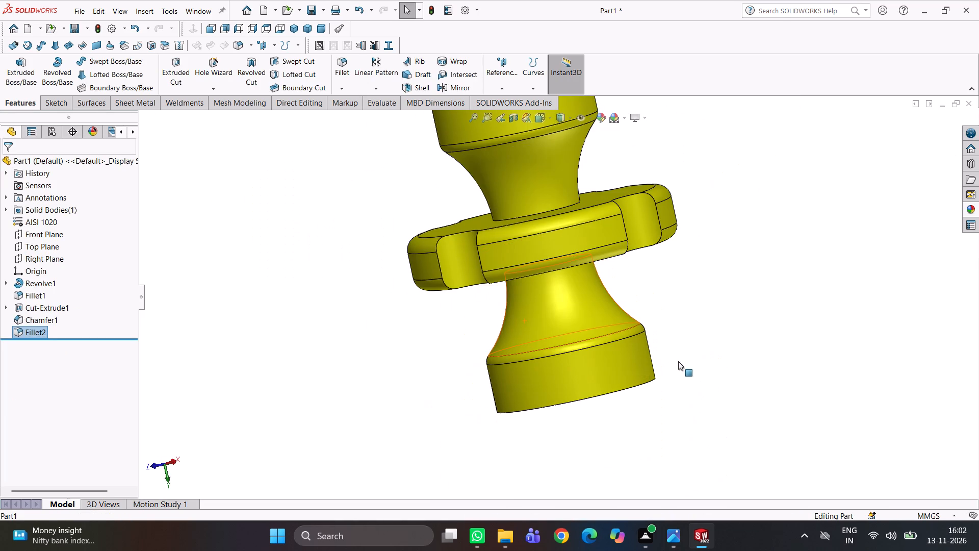
pyautogui.click(678, 361)
pyautogui.scroll(1, 679, 363)
pyautogui.moveTo(679, 365); pyautogui.dragTo(683, 382, button='middle')
pyautogui.scroll(3, 537, 262)
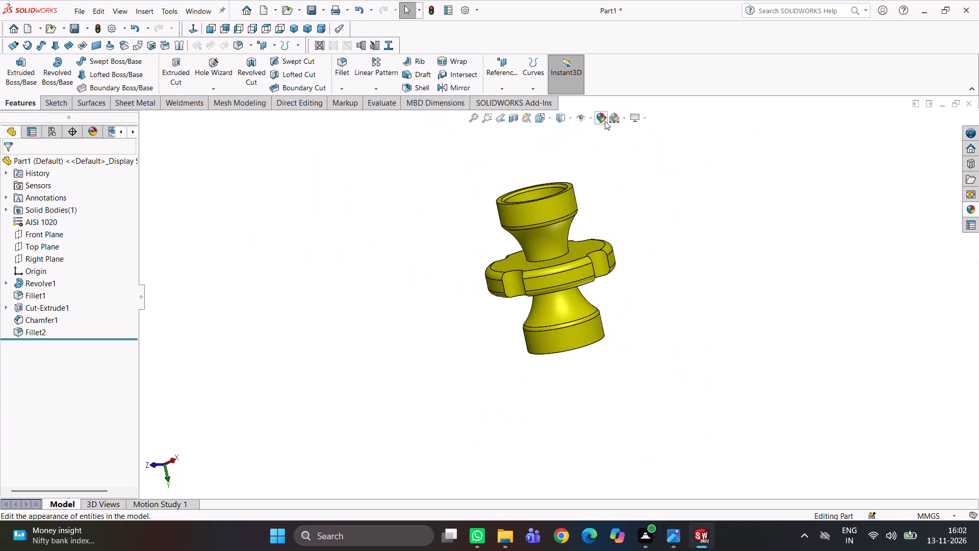
# View the spool in the Shaded style without edges from several angles, and return it to Shaded With Edges.
pyautogui.click(572, 117)
pyautogui.click(564, 142)
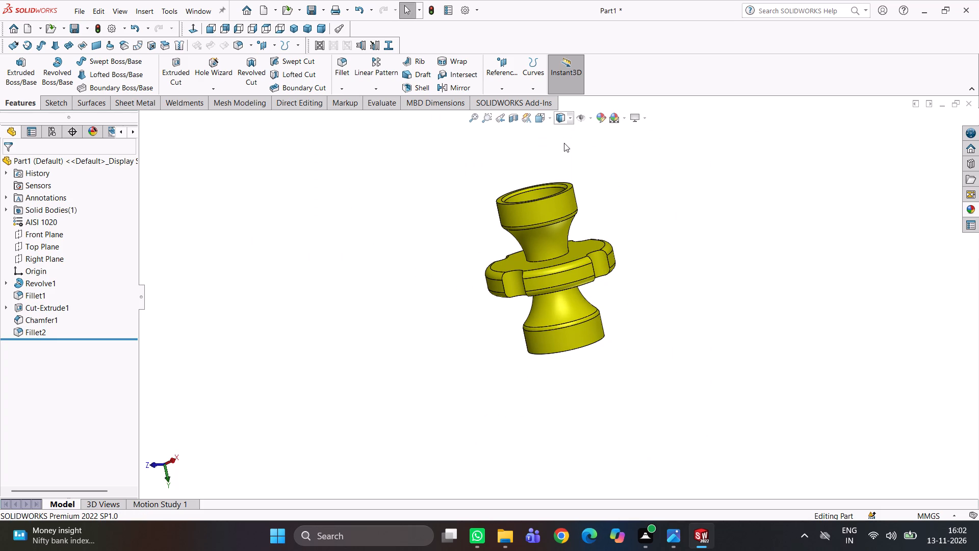
pyautogui.moveTo(611, 224); pyautogui.dragTo(668, 286, button='middle')
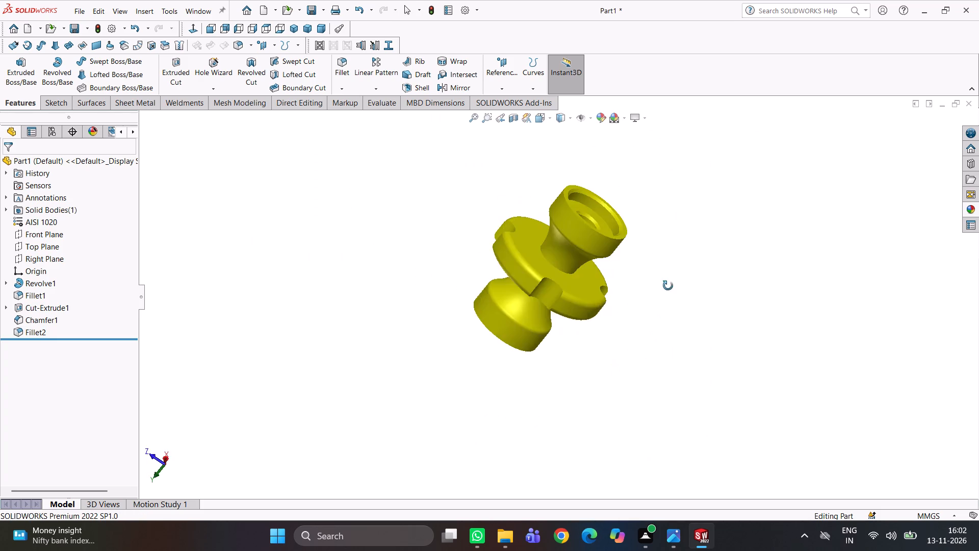
pyautogui.moveTo(668, 286); pyautogui.dragTo(580, 182, button='middle')
pyautogui.click(549, 120)
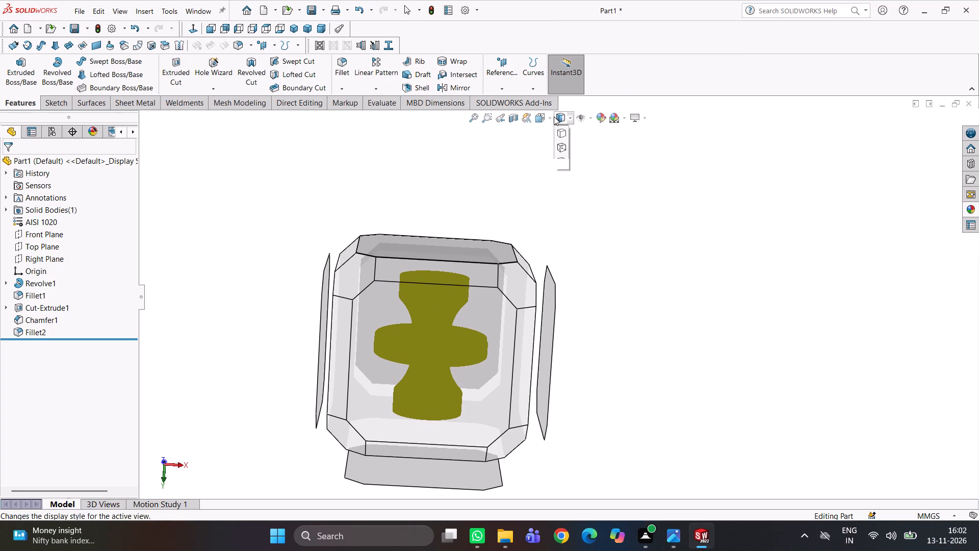
pyautogui.click(572, 118)
pyautogui.click(573, 119)
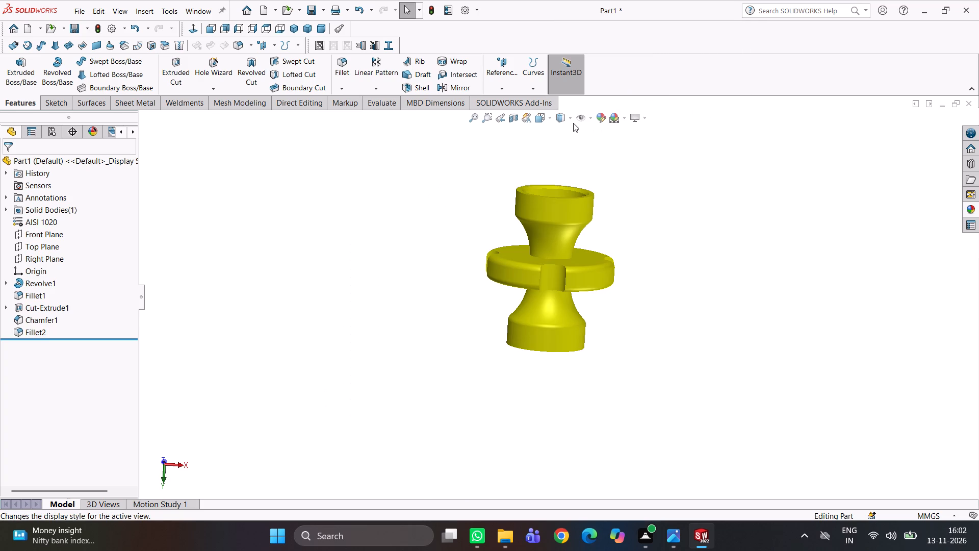
pyautogui.click(562, 130)
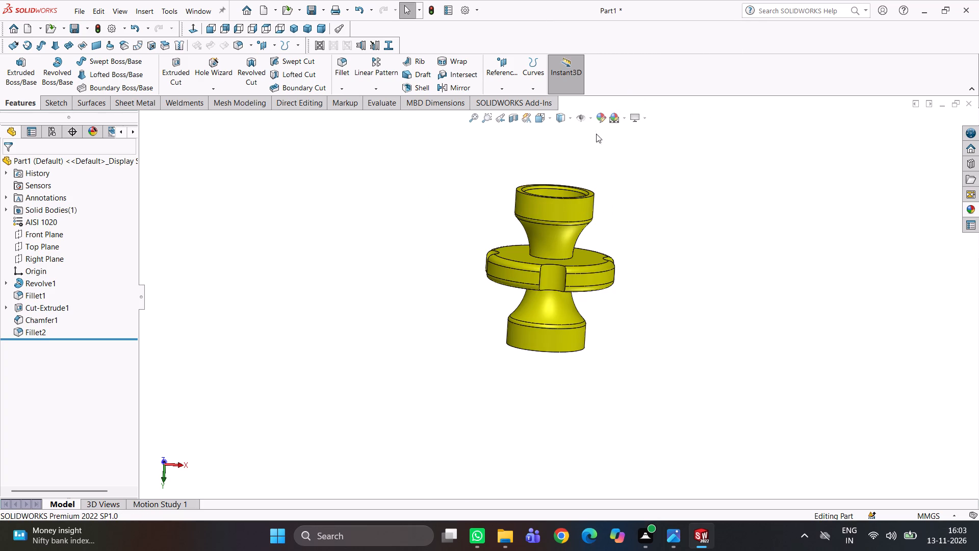
# View the spool in the Hidden Lines Removed and Hidden Lines Visible display styles.
pyautogui.click(567, 117)
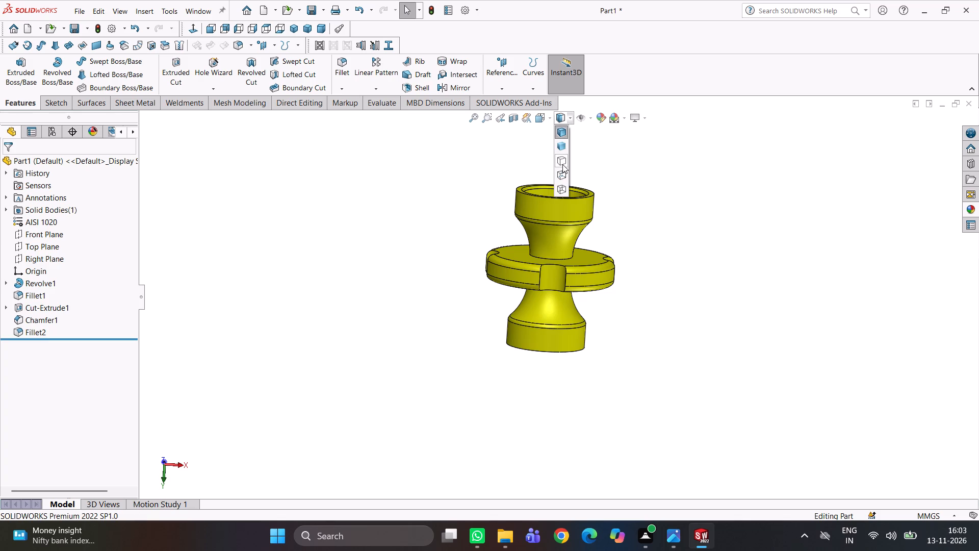
pyautogui.click(566, 164)
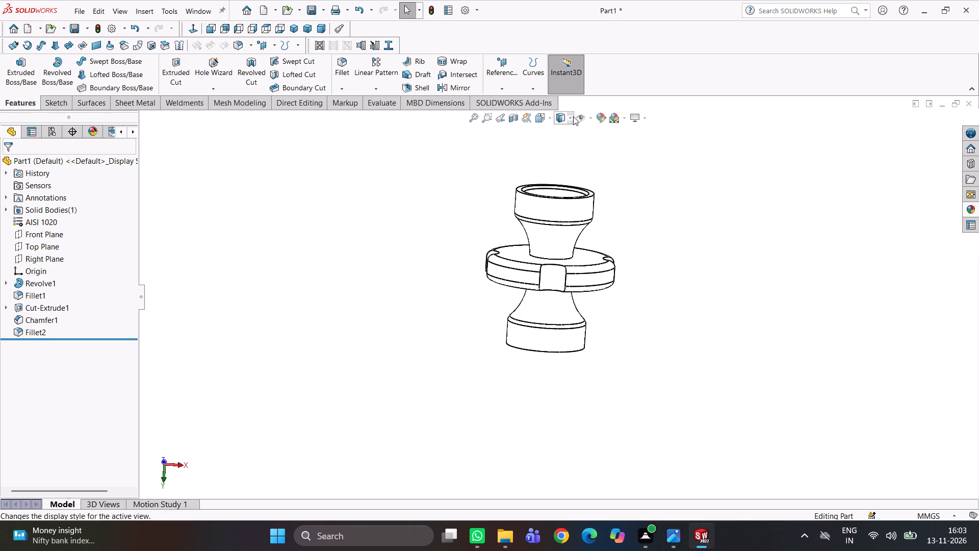
pyautogui.click(570, 116)
pyautogui.click(563, 175)
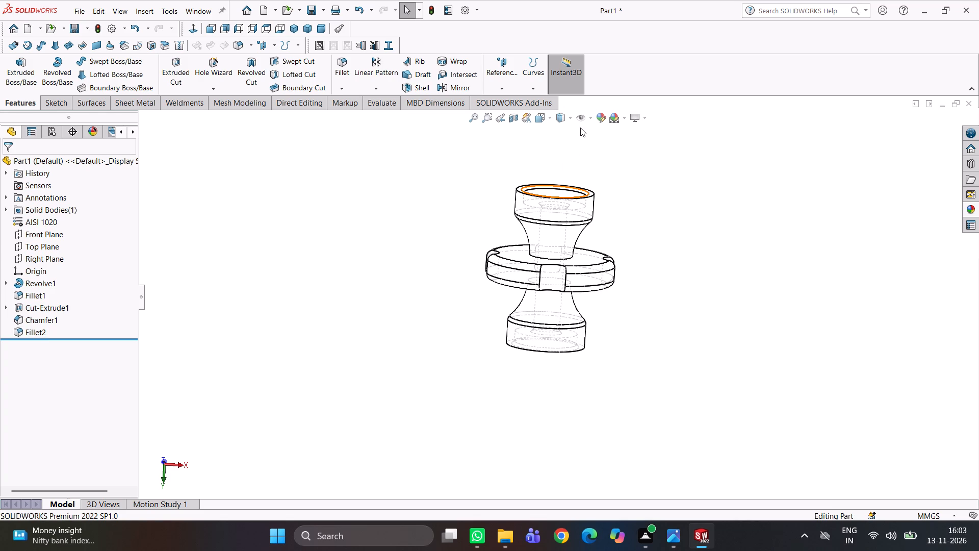
# Examine the internal bore and end recesses in Wireframe from several angles, and restore the Shaded With Edges display.
pyautogui.click(570, 119)
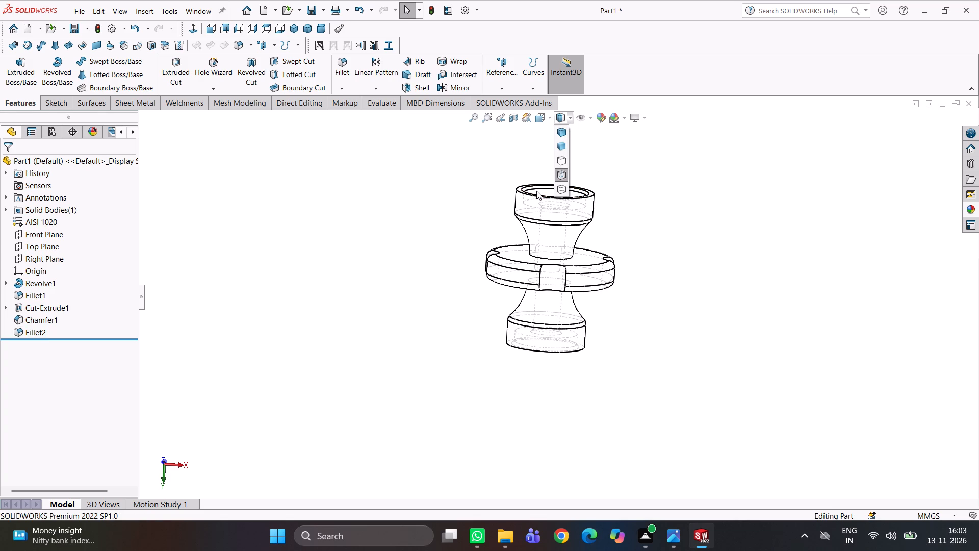
pyautogui.click(565, 189)
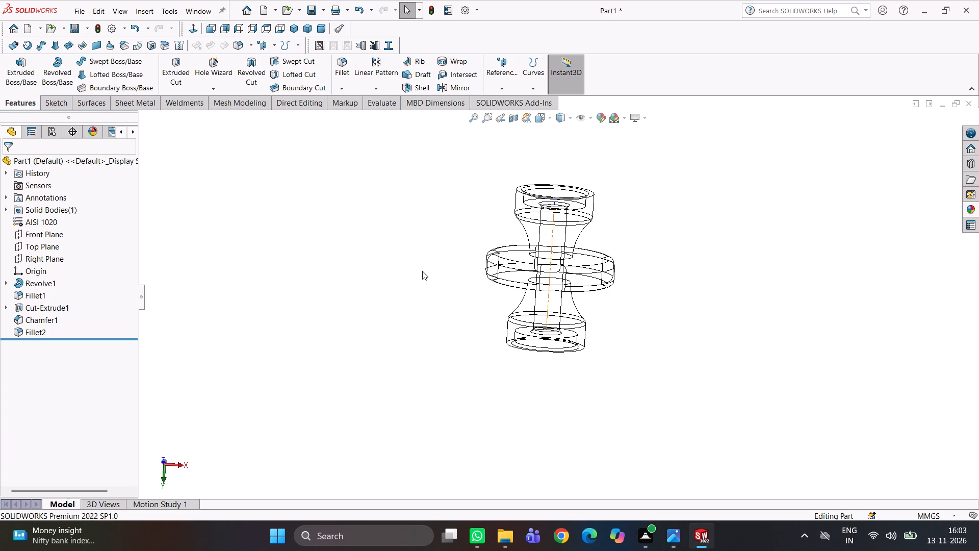
pyautogui.scroll(-1, 589, 307)
pyautogui.moveTo(590, 307); pyautogui.dragTo(557, 260, button='middle')
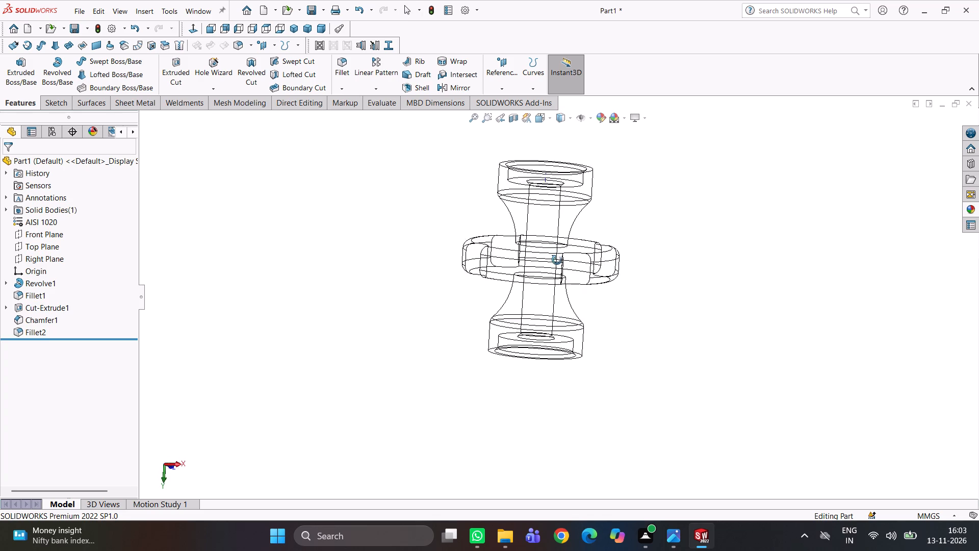
pyautogui.moveTo(557, 260); pyautogui.dragTo(396, 279, button='middle')
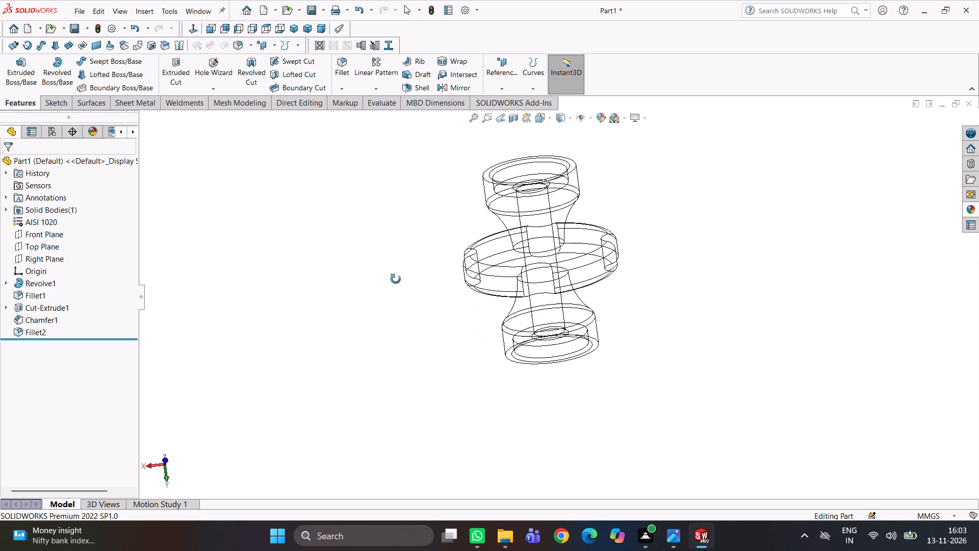
pyautogui.moveTo(396, 279); pyautogui.dragTo(418, 323, button='middle')
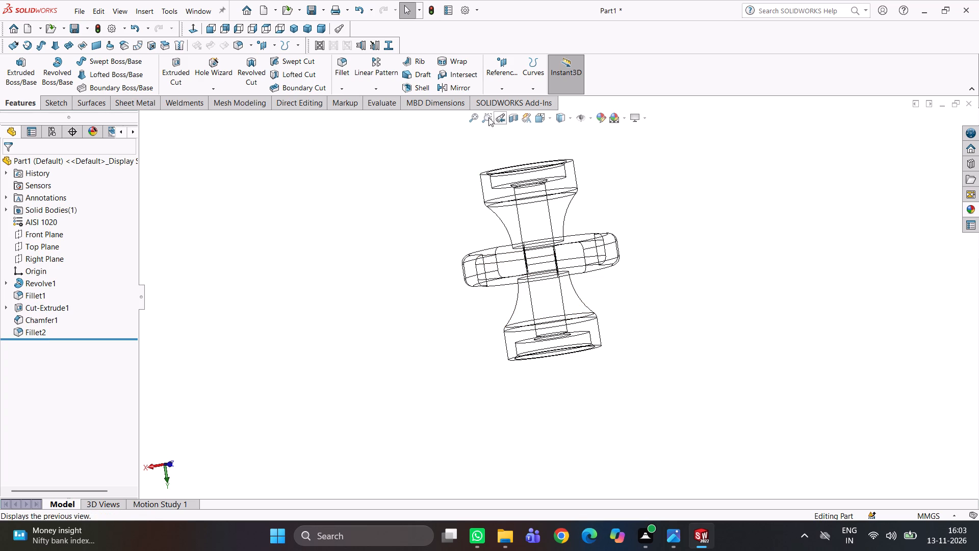
pyautogui.click(568, 123)
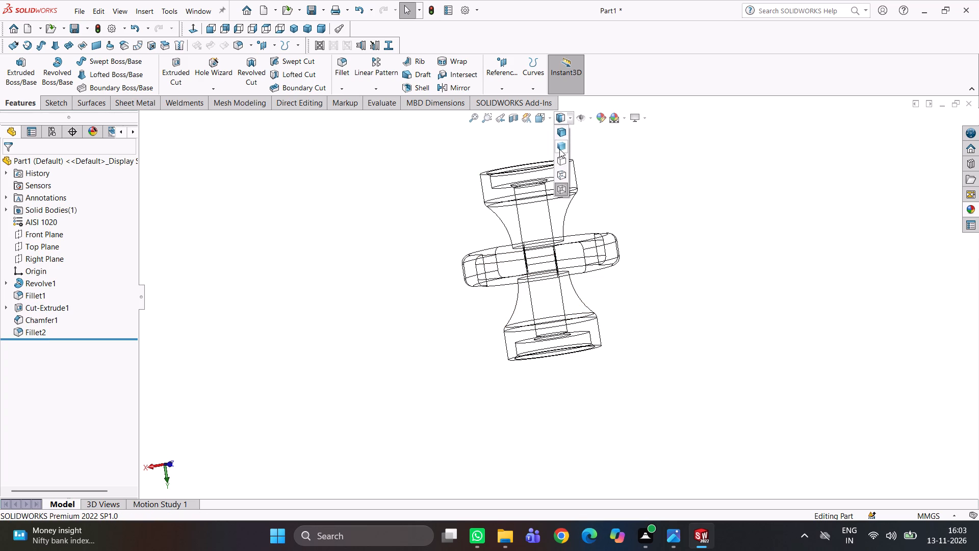
pyautogui.click(560, 135)
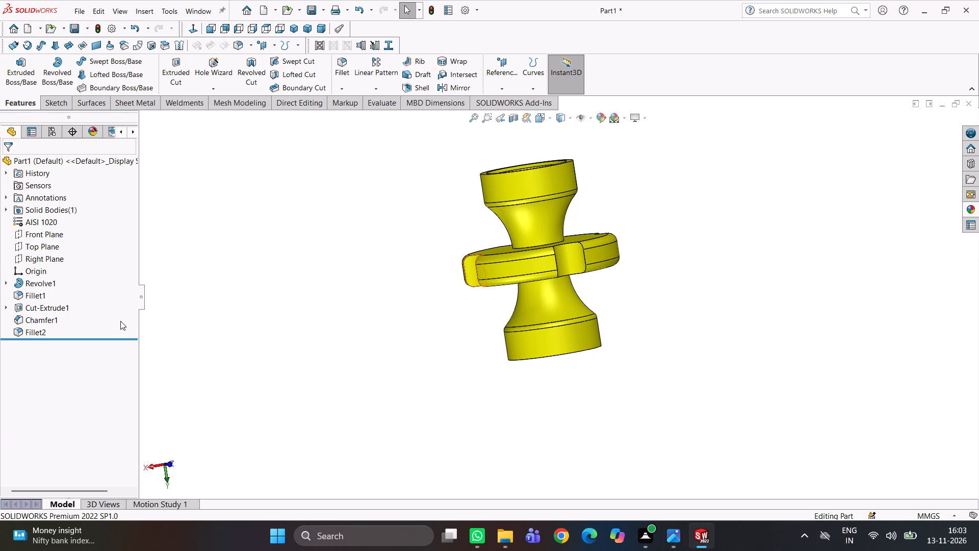
# Inspect the shaded spool from the side, from tilted angles and nearly end-on, checking the collars, flange notches and bore.
pyautogui.moveTo(410, 277); pyautogui.dragTo(410, 277, button='middle')
pyautogui.moveTo(410, 277); pyautogui.dragTo(465, 307, button='middle')
pyautogui.scroll(3, 533, 297)
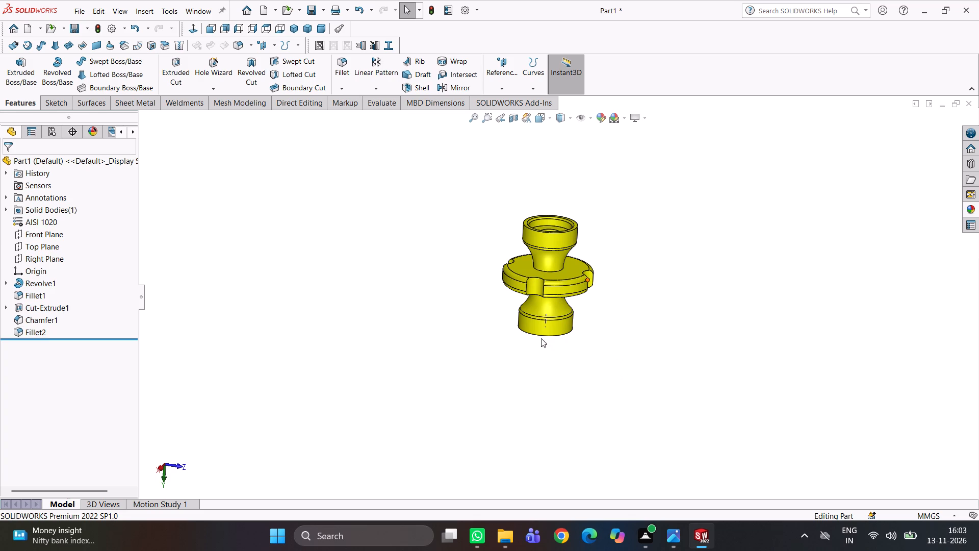
pyautogui.scroll(-4, 529, 333)
pyautogui.moveTo(554, 321); pyautogui.dragTo(554, 391, button='middle')
pyautogui.scroll(4, 573, 341)
pyautogui.click(643, 214)
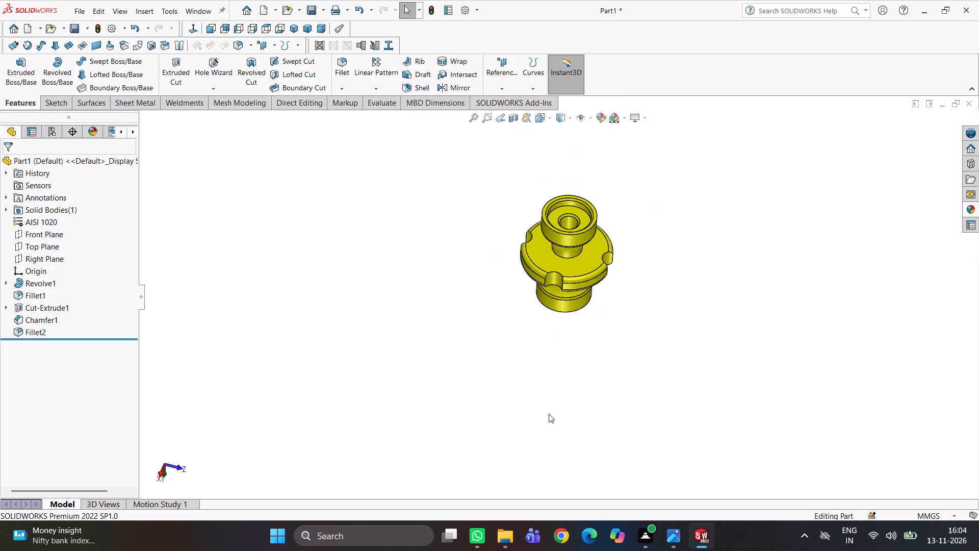
pyautogui.scroll(-2, 542, 428)
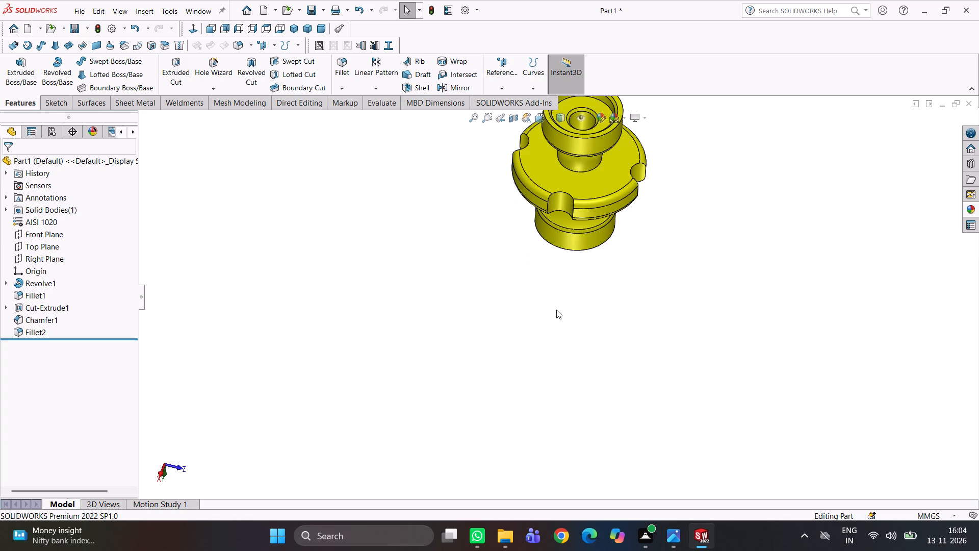
pyautogui.scroll(1, 557, 313)
pyautogui.scroll(1, 576, 204)
pyautogui.moveTo(575, 201); pyautogui.dragTo(583, 310, button='middle')
pyautogui.scroll(-3, 568, 221)
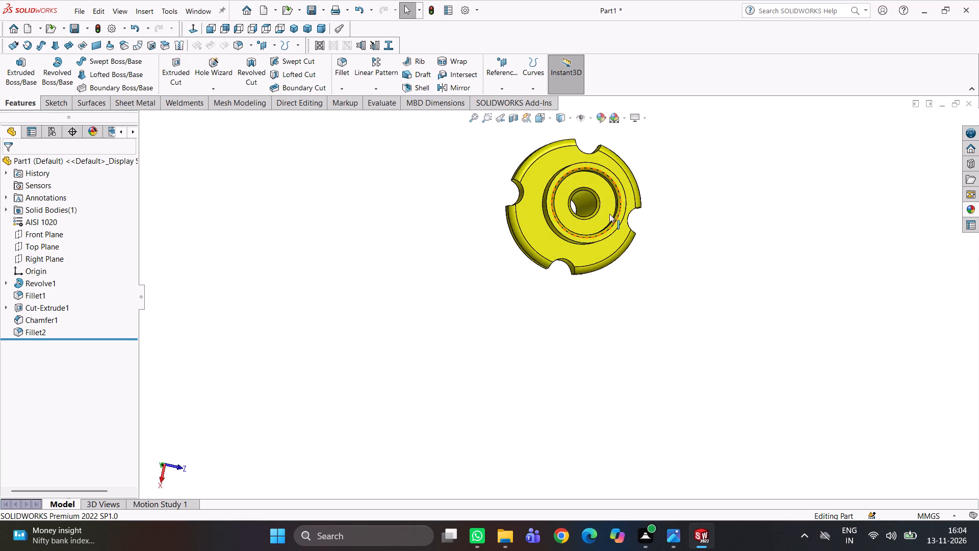
# Examine the spool's collars, flange notches and recessed end from tilted angles and nearly end-on.
pyautogui.moveTo(613, 210); pyautogui.dragTo(611, 225, button='middle')
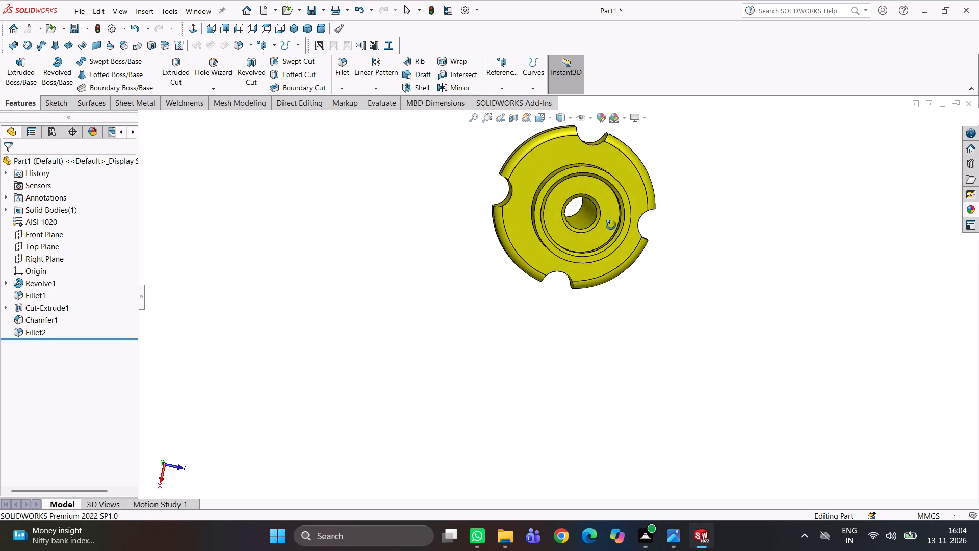
pyautogui.moveTo(611, 225); pyautogui.dragTo(587, 236, button='middle')
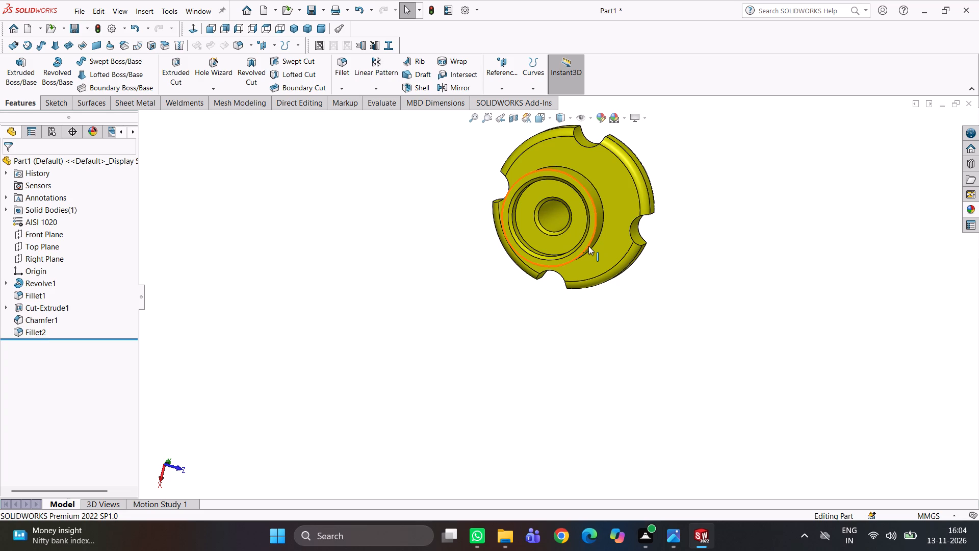
pyautogui.scroll(-2, 607, 185)
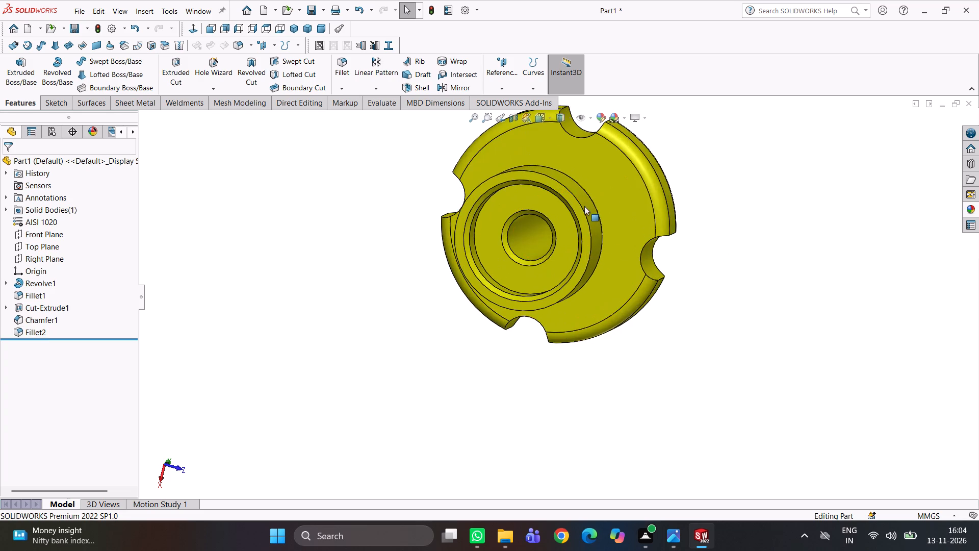
pyautogui.moveTo(587, 219); pyautogui.dragTo(485, 350, button='middle')
pyautogui.scroll(2, 545, 207)
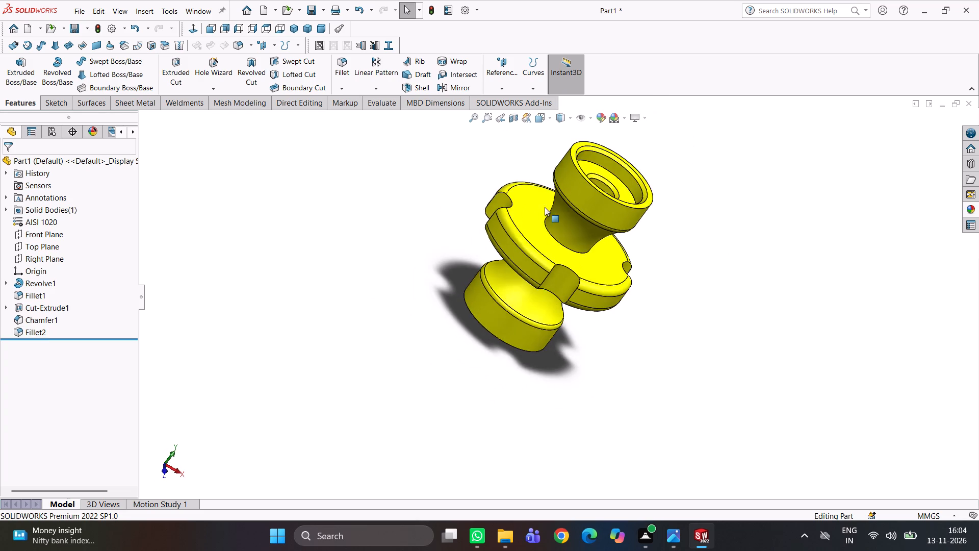
pyautogui.scroll(1, 545, 207)
pyautogui.moveTo(607, 208); pyautogui.dragTo(570, 285, button='middle')
pyautogui.scroll(-5, 556, 245)
pyautogui.moveTo(596, 235); pyautogui.dragTo(586, 291, button='middle')
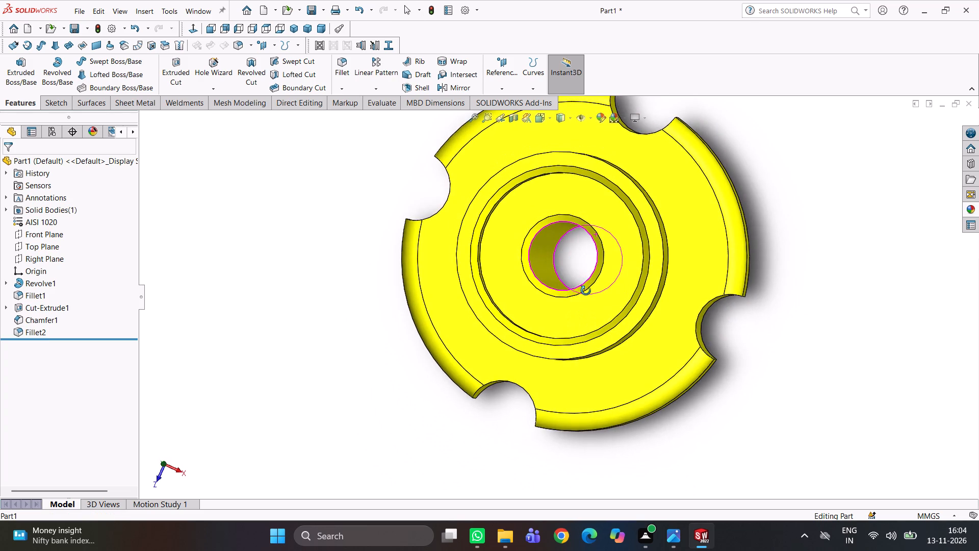
pyautogui.moveTo(586, 291); pyautogui.dragTo(589, 292, button='middle')
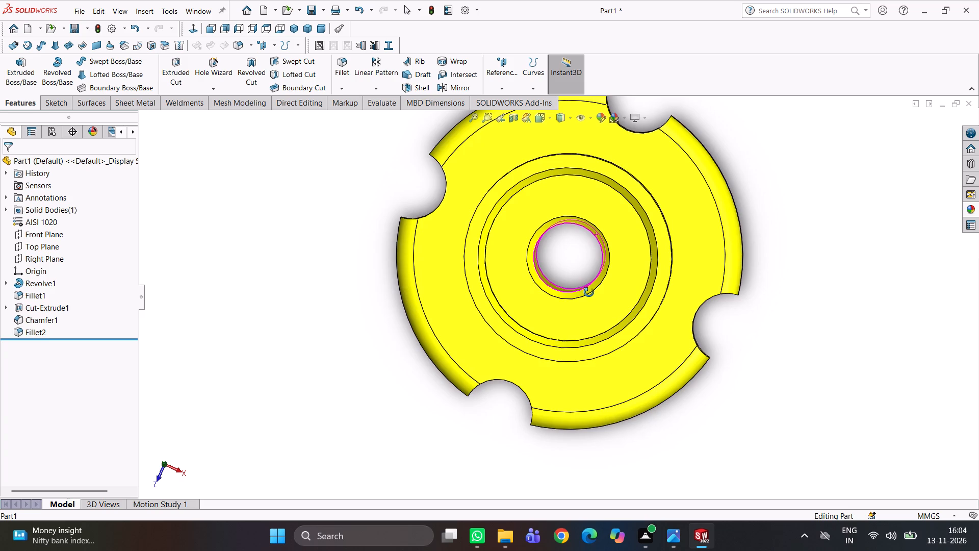
pyautogui.moveTo(589, 292); pyautogui.dragTo(590, 291, button='middle')
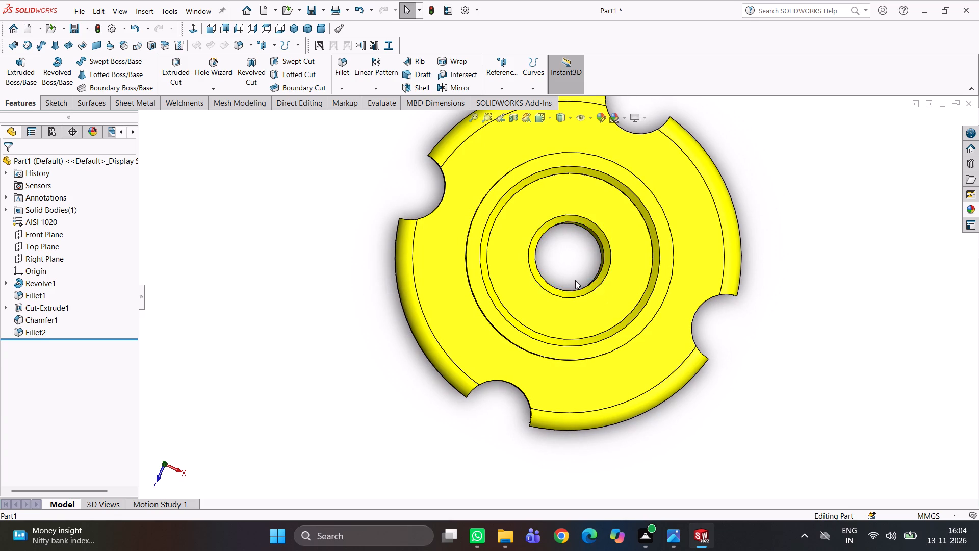
# Examine the central through bore up close, sighting along its axis from slightly different angles.
pyautogui.scroll(-3, 575, 280)
pyautogui.moveTo(573, 285); pyautogui.dragTo(576, 278, button='middle')
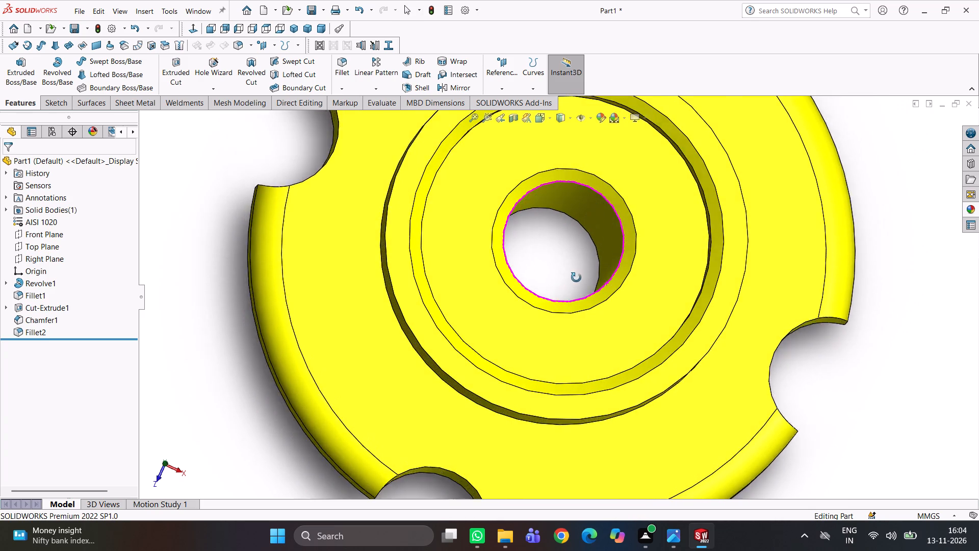
pyautogui.moveTo(576, 278); pyautogui.dragTo(575, 275, button='middle')
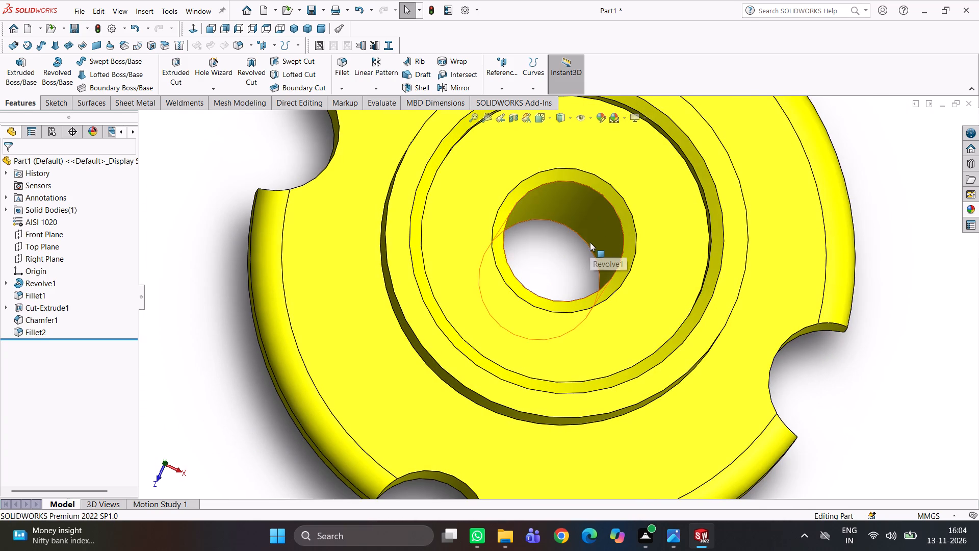
pyautogui.moveTo(588, 245); pyautogui.dragTo(586, 257, button='middle')
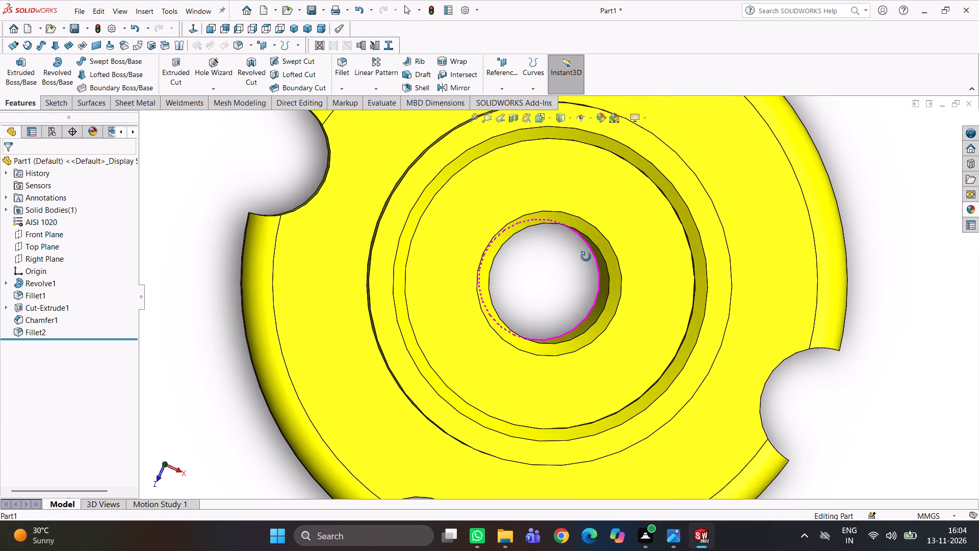
pyautogui.moveTo(586, 257); pyautogui.dragTo(586, 257, button='middle')
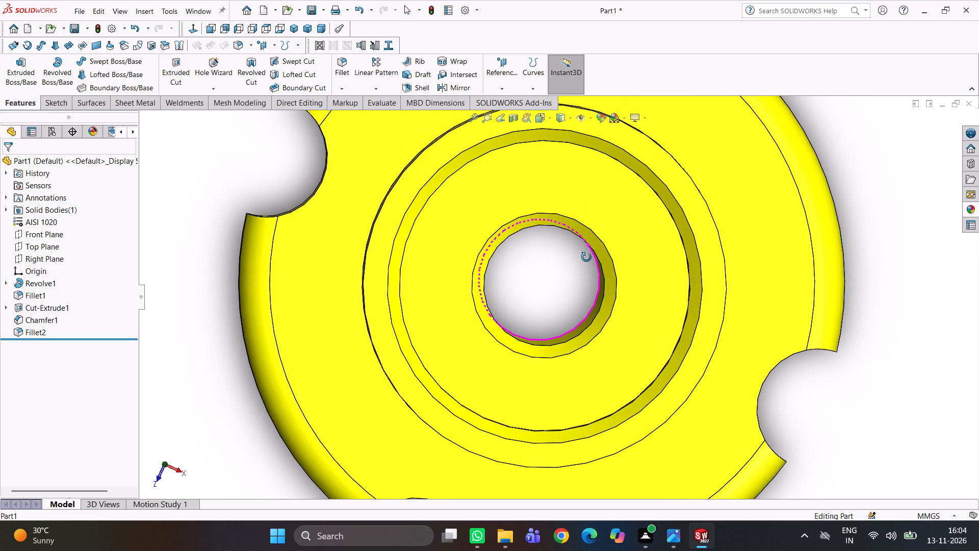
pyautogui.moveTo(586, 257); pyautogui.dragTo(582, 255, button='middle')
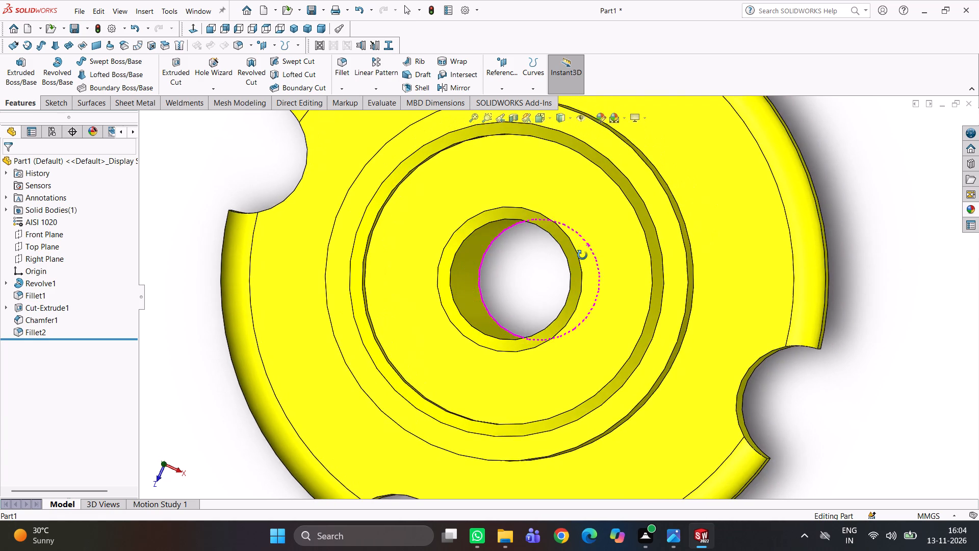
pyautogui.moveTo(582, 255); pyautogui.dragTo(584, 254, button='middle')
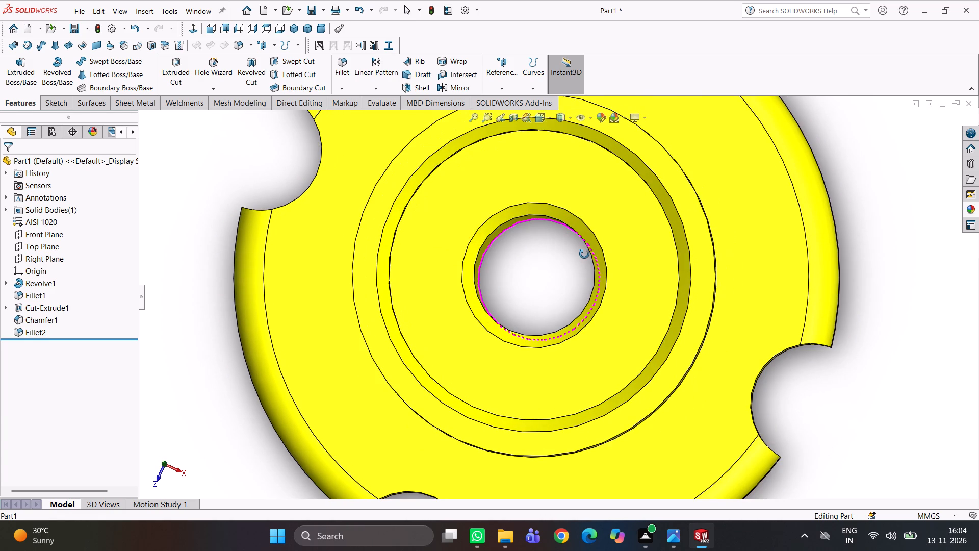
pyautogui.moveTo(584, 254); pyautogui.dragTo(587, 257, button='middle')
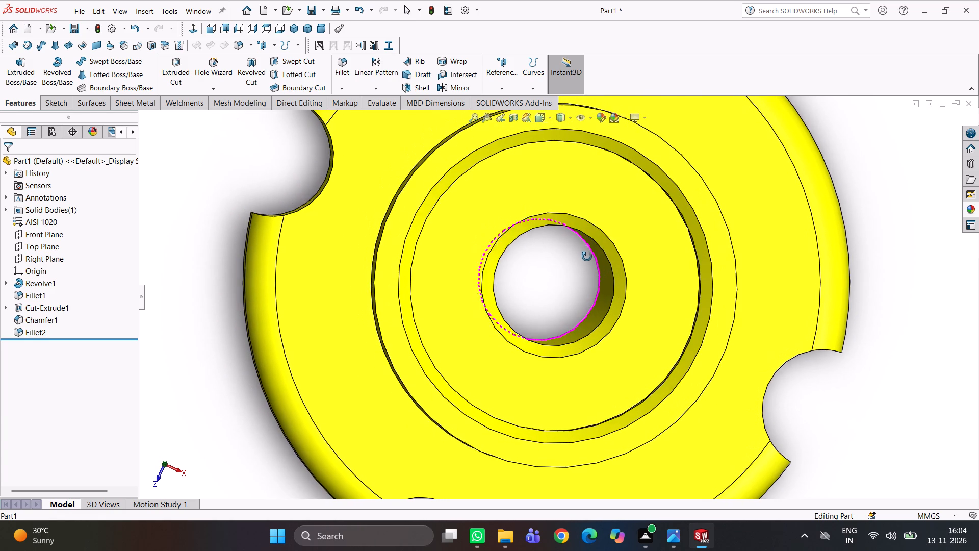
pyautogui.moveTo(587, 257); pyautogui.dragTo(585, 254, button='middle')
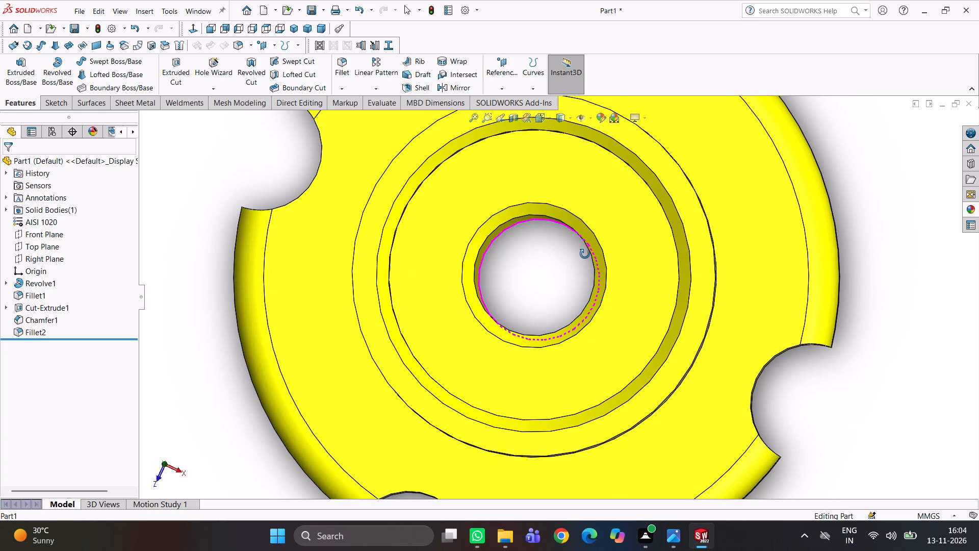
pyautogui.moveTo(585, 254); pyautogui.dragTo(585, 255, button='middle')
pyautogui.scroll(3, 445, 299)
pyautogui.click(277, 307)
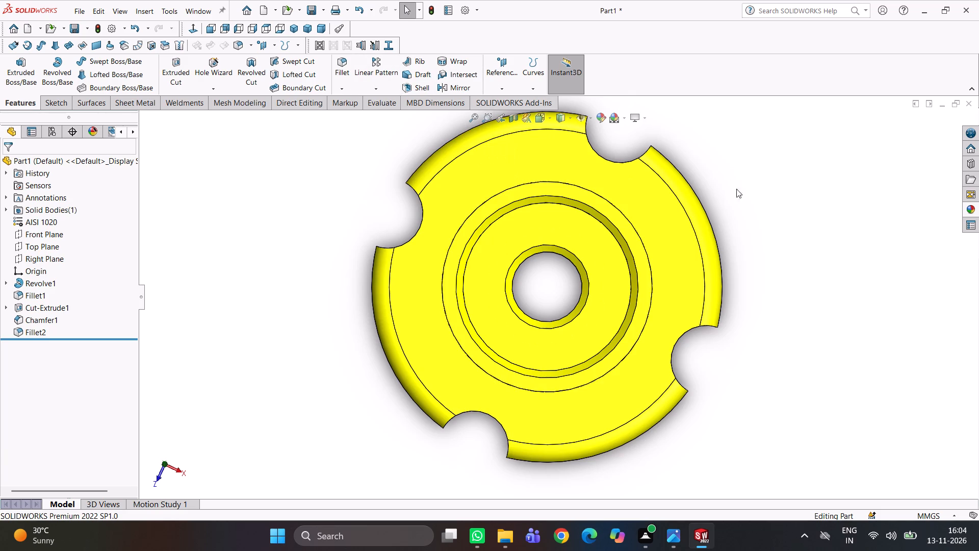
# Examine the chamfered rim of the central bore at high magnification.
pyautogui.scroll(-5, 584, 278)
pyautogui.scroll(-4, 534, 320)
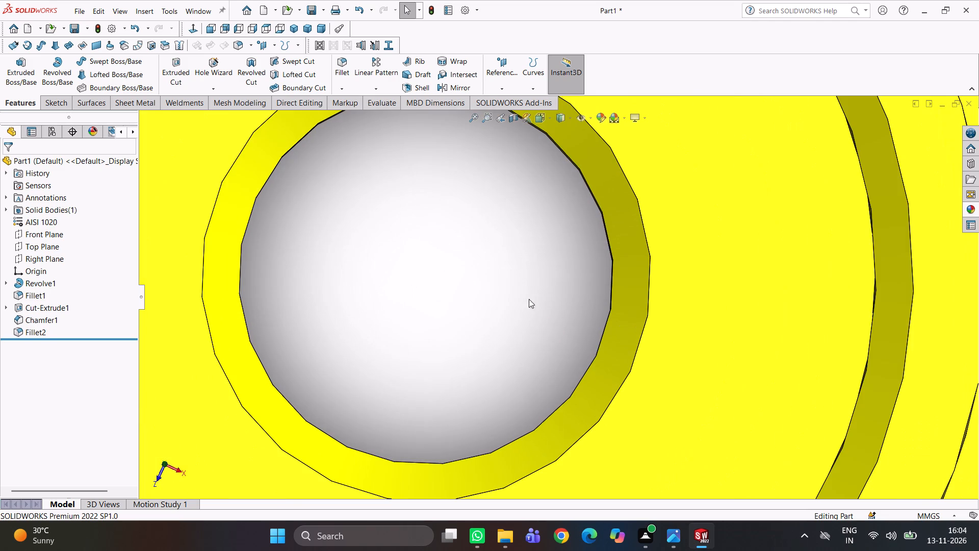
pyautogui.scroll(4, 480, 207)
pyautogui.scroll(-9, 505, 202)
pyautogui.scroll(-4, 524, 251)
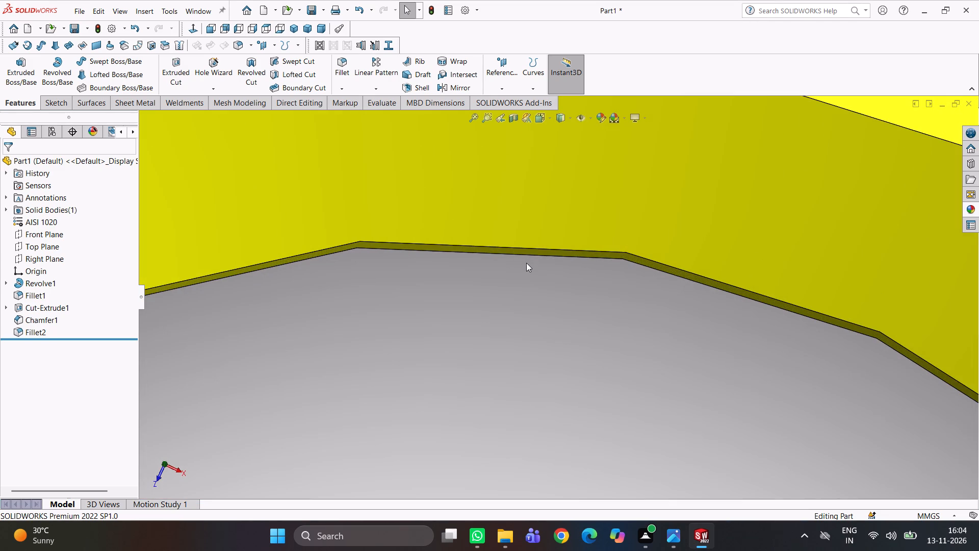
pyautogui.scroll(-3, 526, 266)
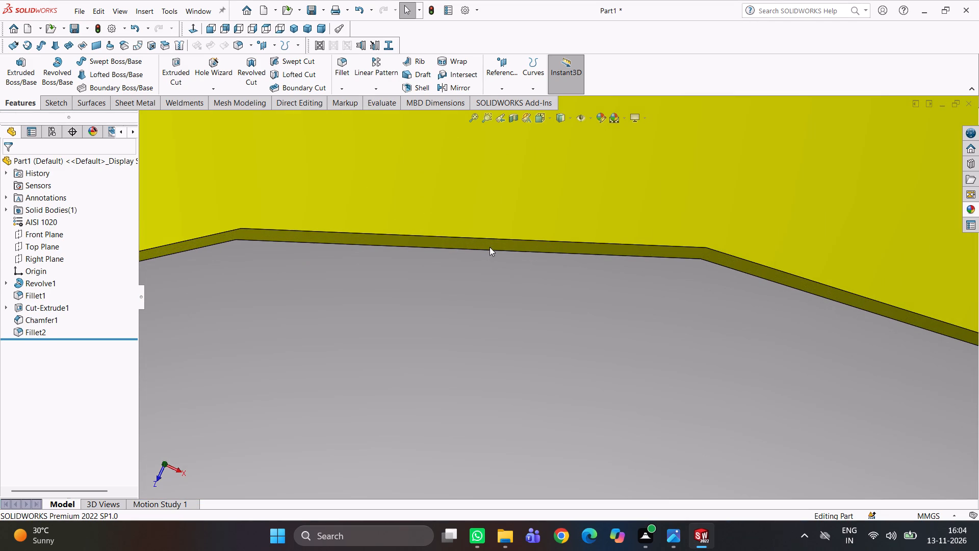
pyautogui.moveTo(494, 239); pyautogui.dragTo(494, 249)
pyautogui.scroll(4, 500, 281)
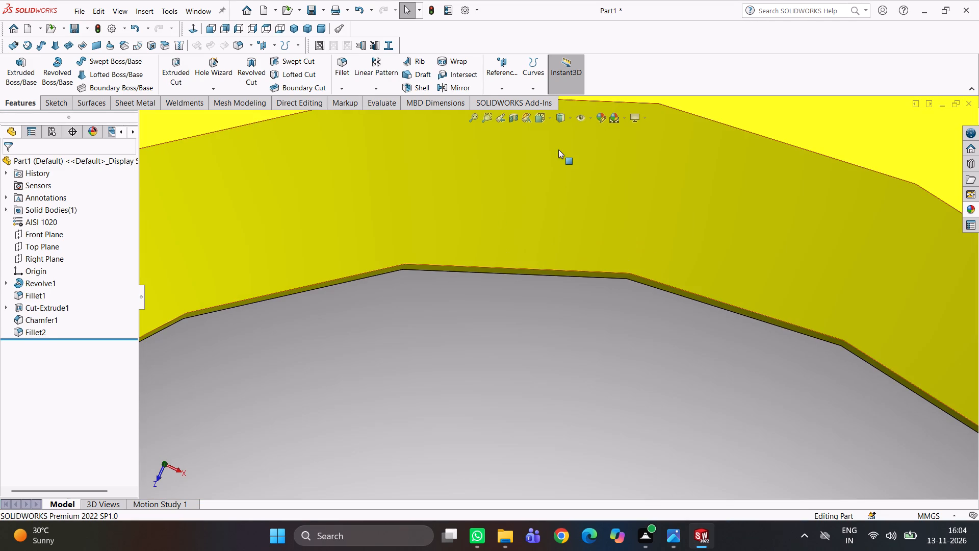
# View the spool in the standard Front orientation and in the standard Top orientation.
pyautogui.click(549, 117)
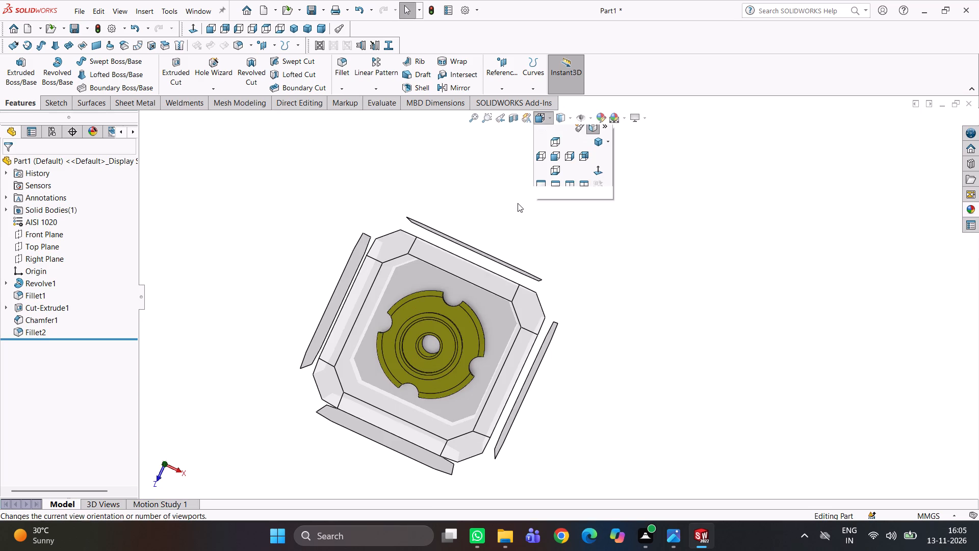
pyautogui.click(558, 163)
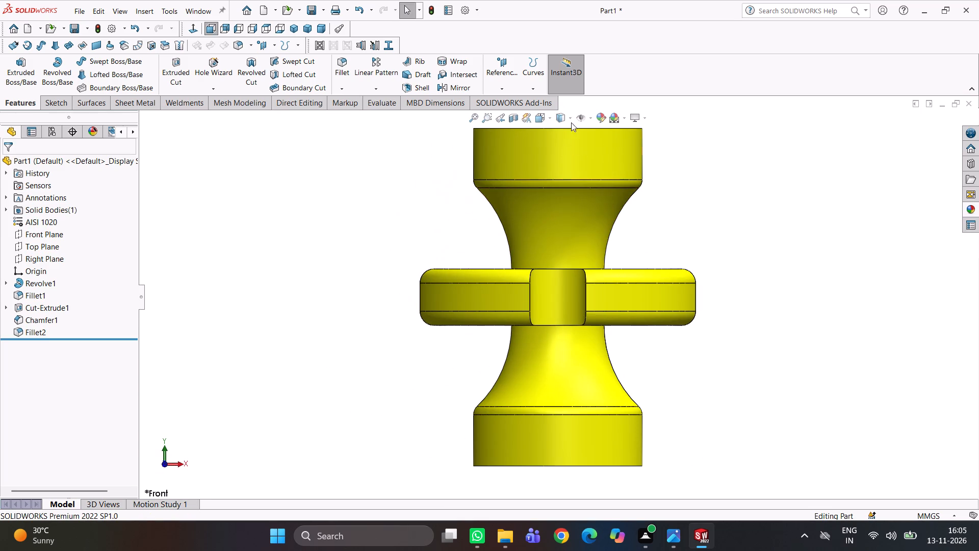
pyautogui.click(550, 118)
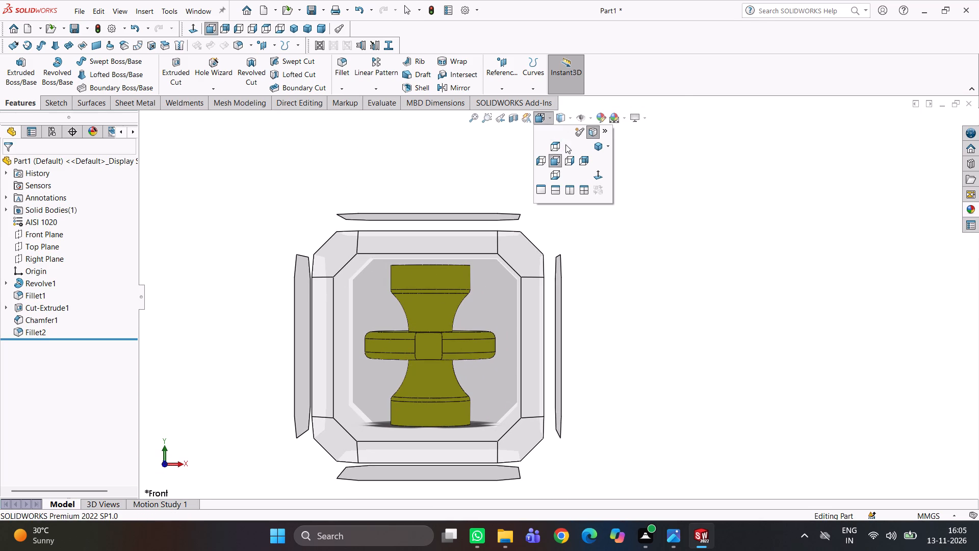
pyautogui.click(556, 141)
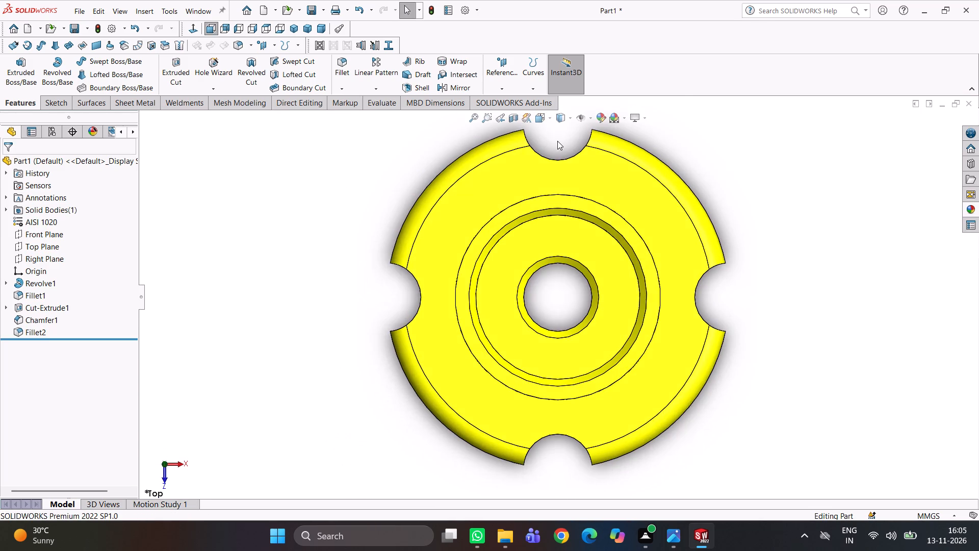
# Examine the bore opening and stepped end recess from the Top view and from tilted angles.
pyautogui.scroll(-10, 557, 281)
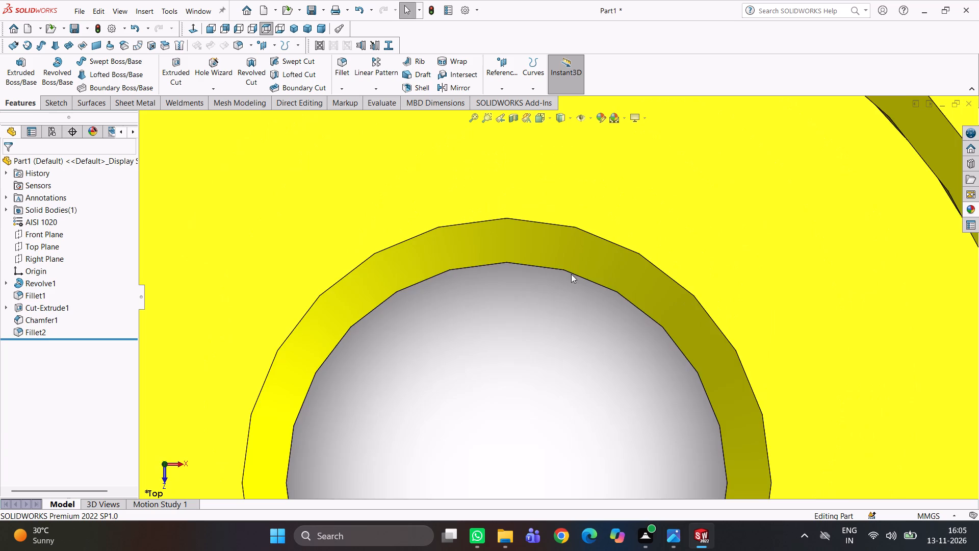
pyautogui.moveTo(561, 292); pyautogui.dragTo(567, 290, button='middle')
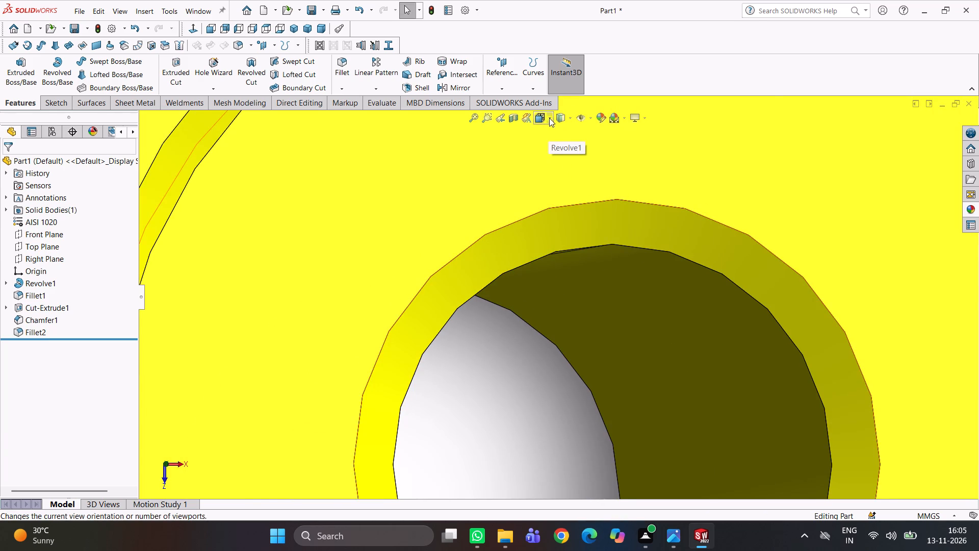
pyautogui.click(548, 118)
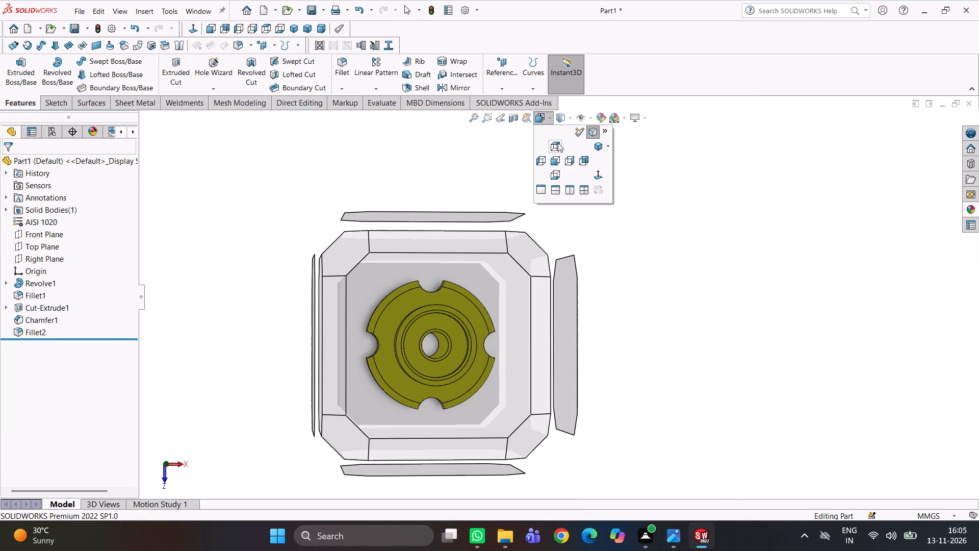
pyautogui.click(558, 143)
pyautogui.scroll(-3, 592, 304)
pyautogui.moveTo(606, 303); pyautogui.dragTo(600, 233, button='middle')
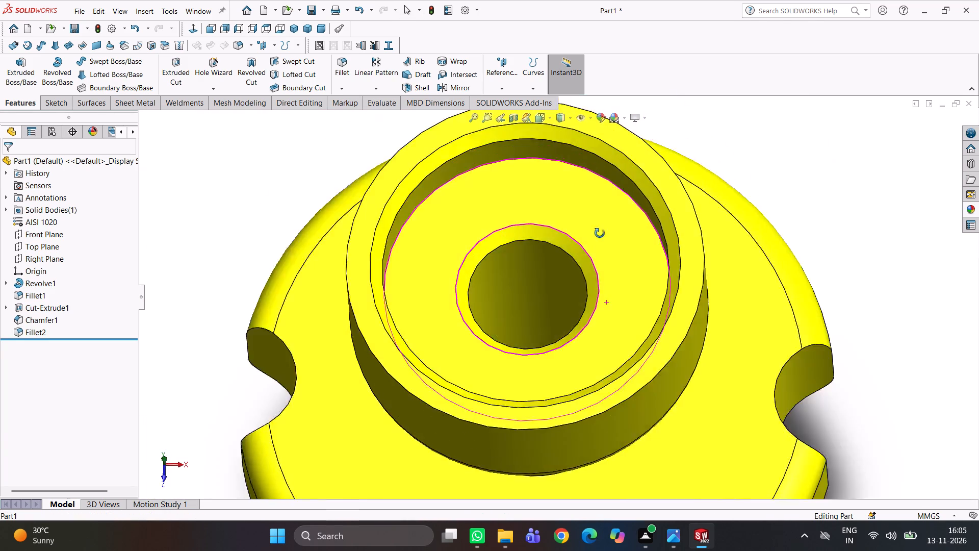
pyautogui.moveTo(600, 233); pyautogui.dragTo(594, 218, button='middle')
pyautogui.scroll(5, 591, 214)
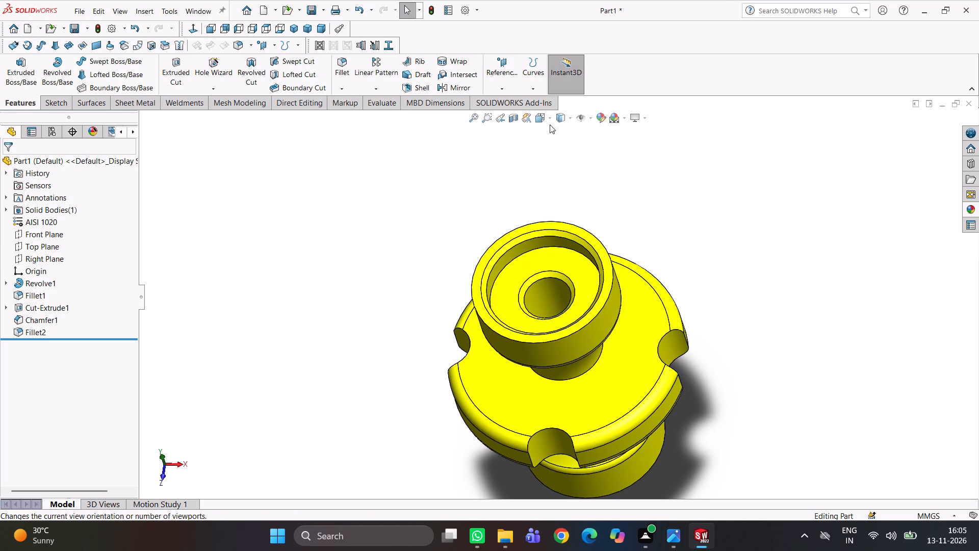
# Display the spool with Hidden Lines Visible and examine its lower collar, end recess and internal bore from several angles.
pyautogui.click(572, 116)
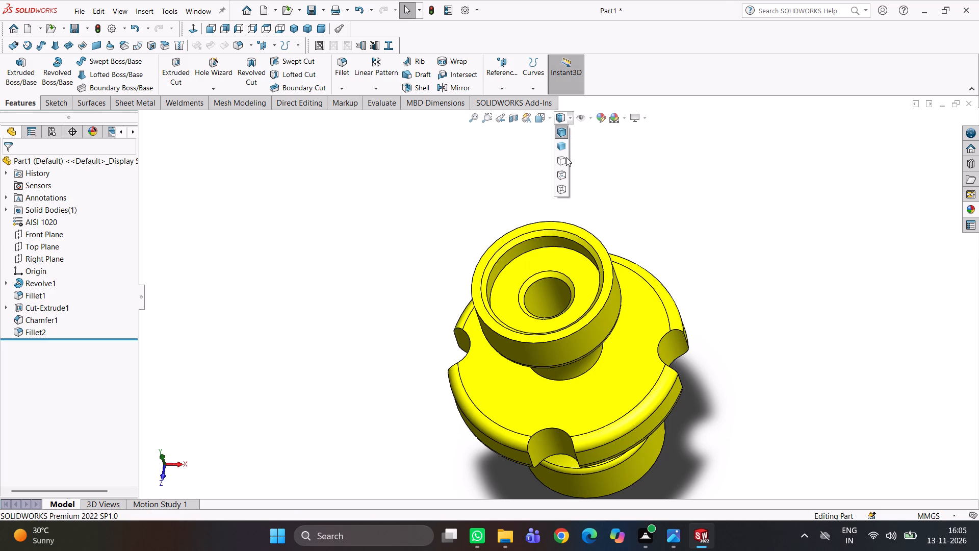
pyautogui.click(566, 171)
pyautogui.scroll(3, 580, 185)
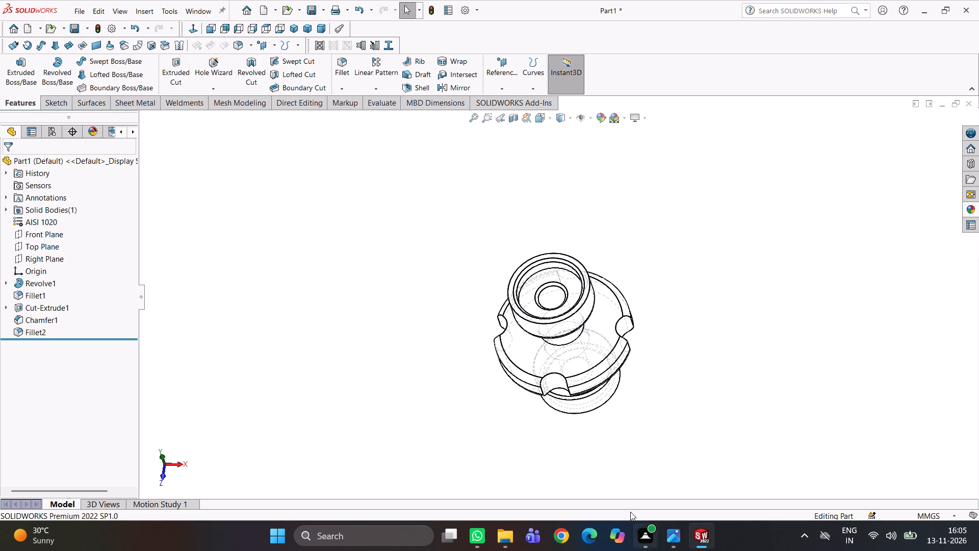
pyautogui.moveTo(601, 420); pyautogui.dragTo(488, 305, button='middle')
pyautogui.scroll(1, 485, 314)
pyautogui.scroll(-1, 611, 423)
pyautogui.scroll(-1, 588, 312)
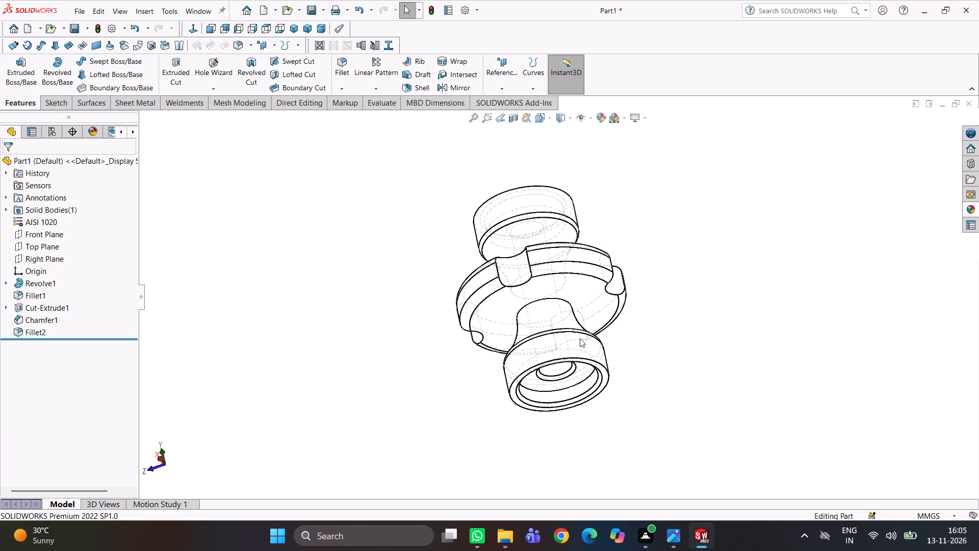
pyautogui.moveTo(579, 354); pyautogui.dragTo(564, 437, button='middle')
pyautogui.scroll(-3, 565, 388)
pyautogui.moveTo(565, 396); pyautogui.dragTo(556, 417, button='middle')
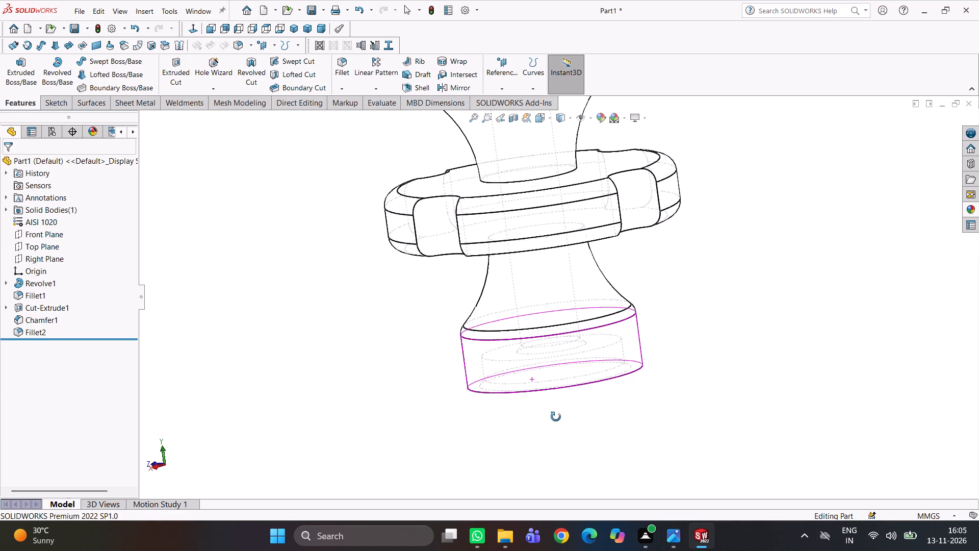
pyautogui.moveTo(556, 417); pyautogui.dragTo(556, 416, button='middle')
pyautogui.scroll(-3, 512, 397)
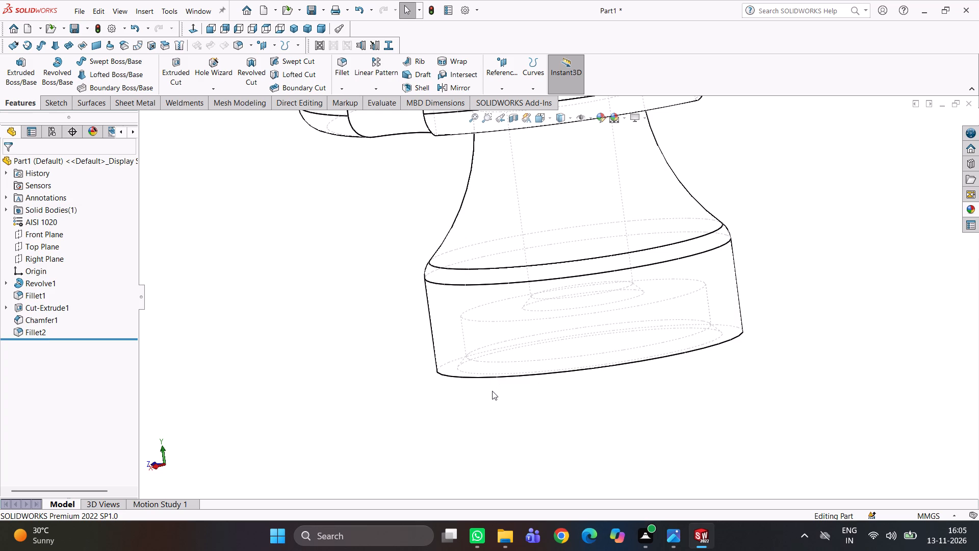
pyautogui.scroll(2, 577, 390)
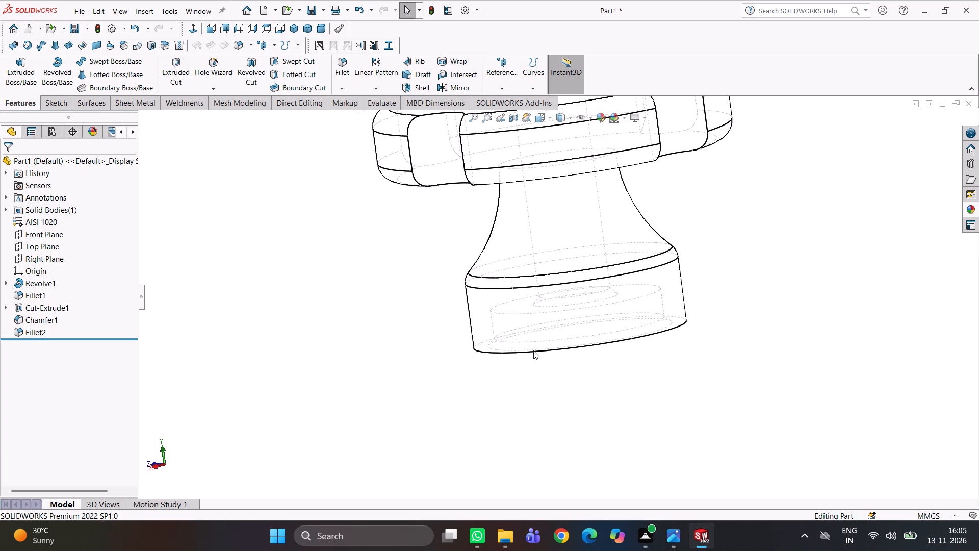
# Examine the lower collar and its hidden recess edges up close, and restore the Shaded With Edges display.
pyautogui.scroll(-5, 533, 350)
pyautogui.moveTo(527, 363); pyautogui.dragTo(517, 385, button='middle')
pyautogui.scroll(4, 521, 368)
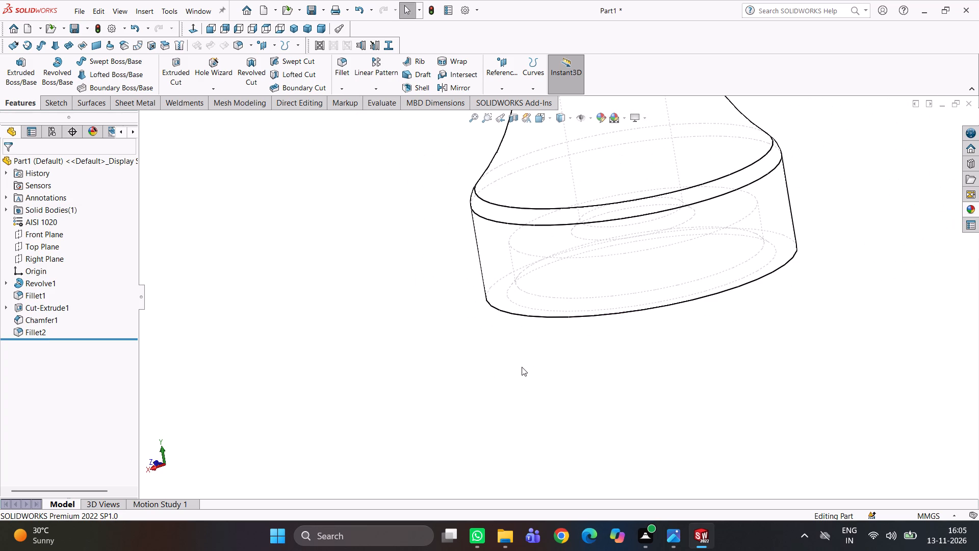
pyautogui.scroll(2, 551, 292)
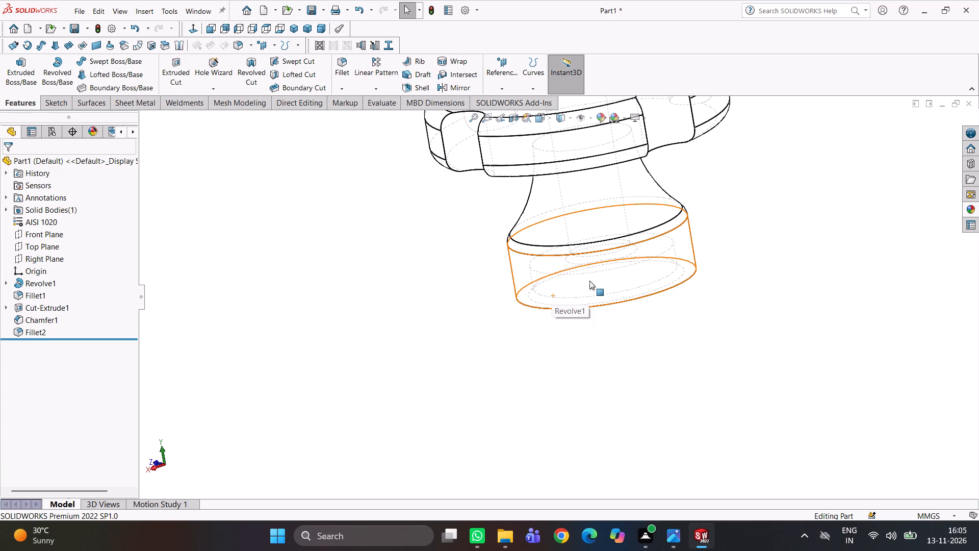
pyautogui.click(795, 251)
pyautogui.click(568, 112)
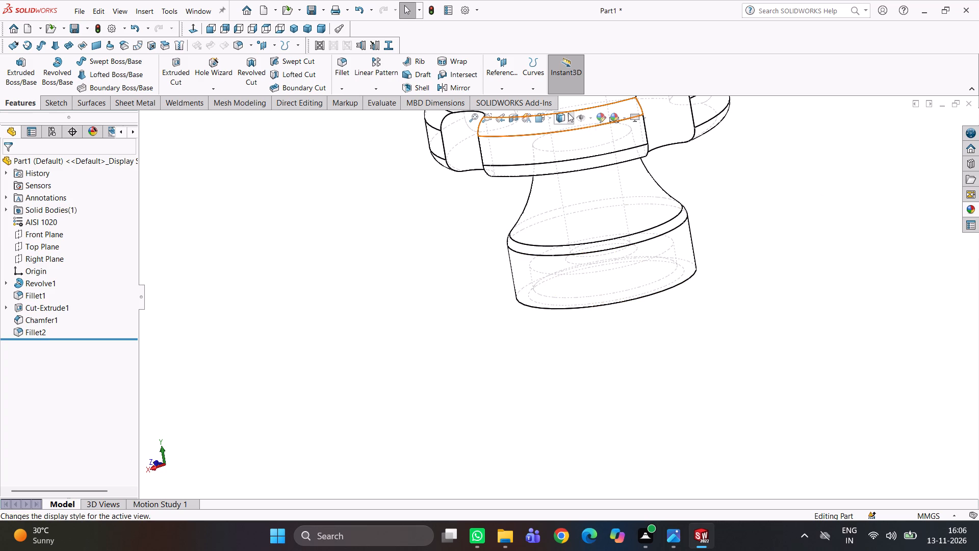
pyautogui.click(559, 129)
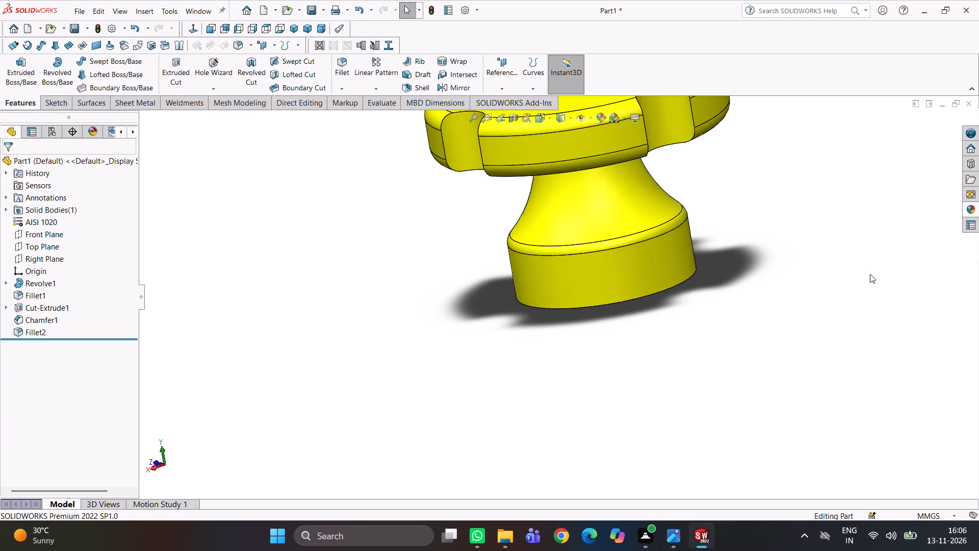
# Chamfer the circular floor edge of the recess in both collar ends with a 1 mm distance at 45 degrees.
pyautogui.moveTo(856, 279); pyautogui.dragTo(807, 135, button='middle')
pyautogui.scroll(1, 803, 125)
pyautogui.moveTo(803, 311); pyautogui.dragTo(805, 195, button='middle')
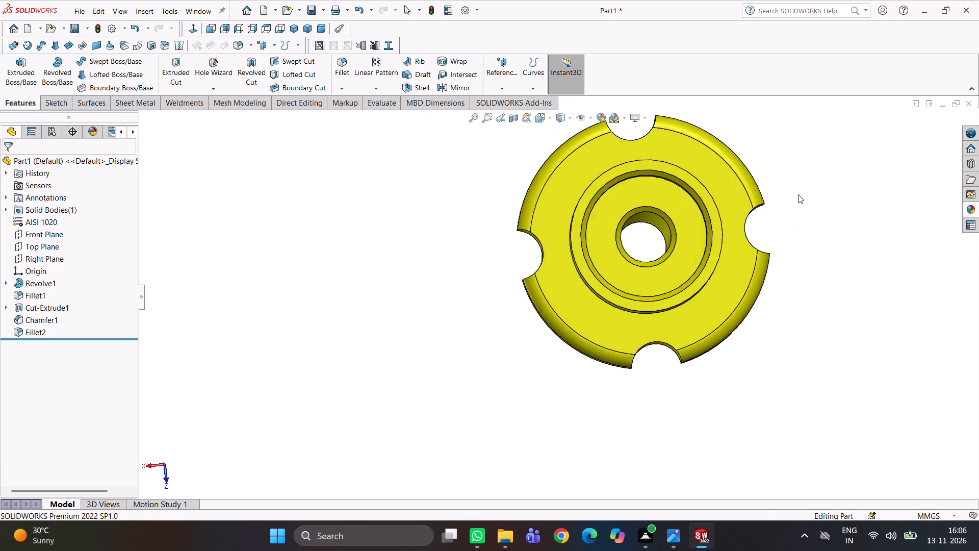
pyautogui.scroll(-4, 596, 277)
pyautogui.moveTo(710, 249); pyautogui.dragTo(689, 211, button='middle')
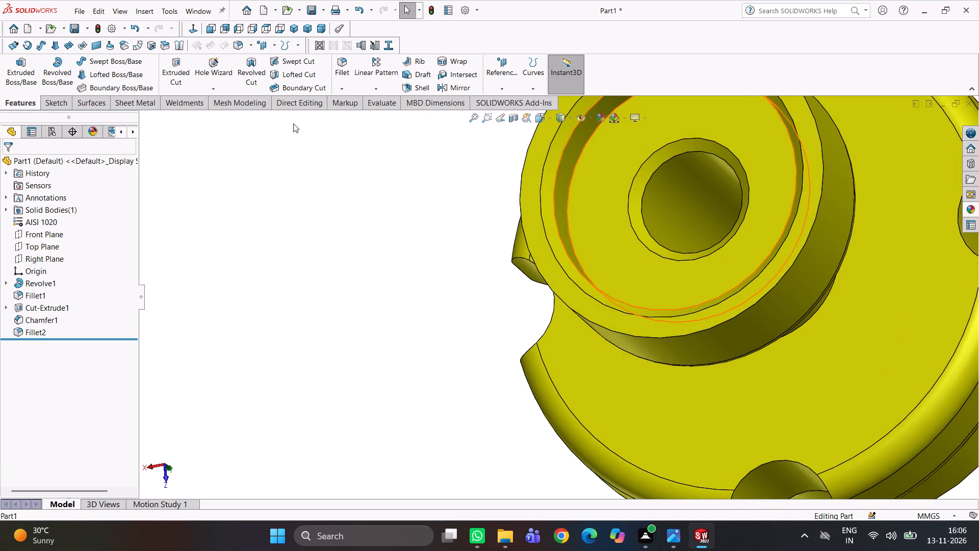
pyautogui.click(336, 66)
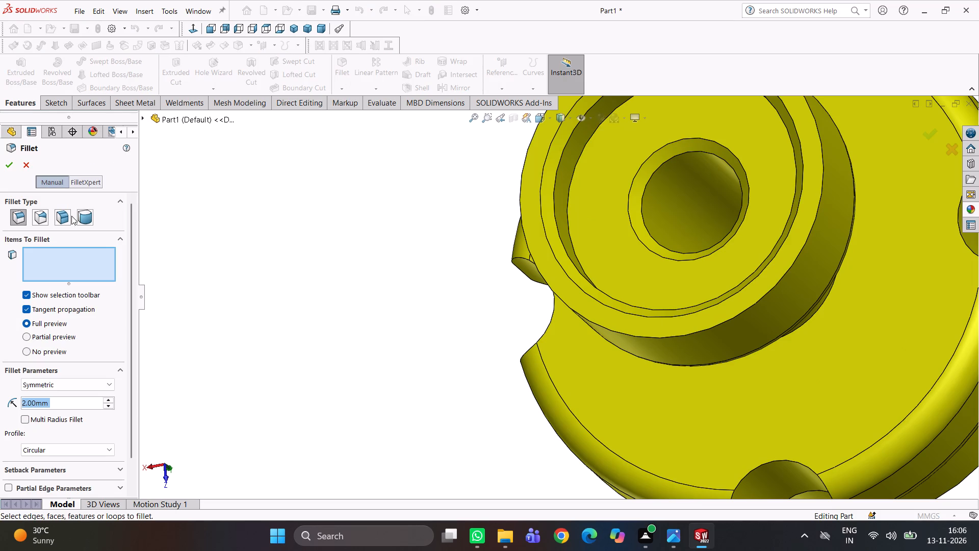
pyautogui.click(29, 159)
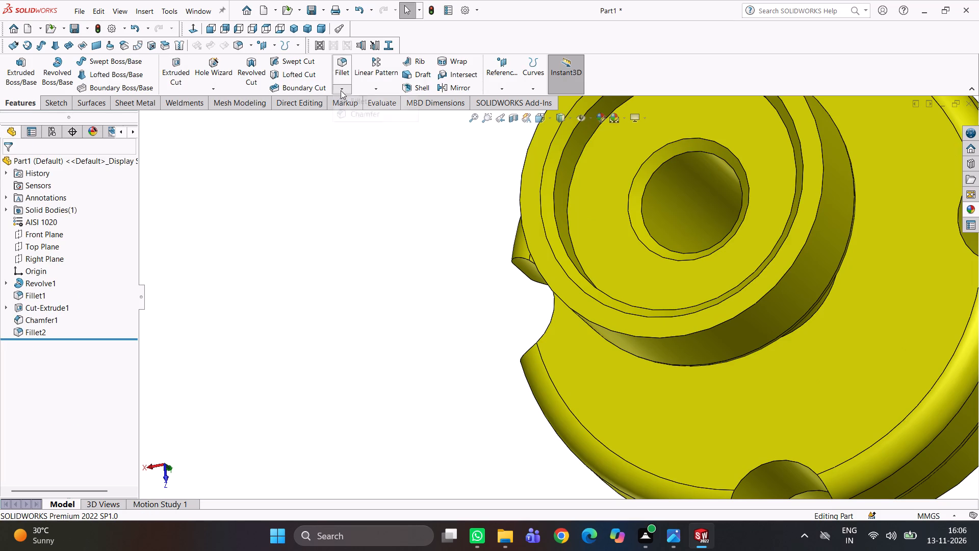
pyautogui.click(341, 90)
pyautogui.click(351, 114)
pyautogui.scroll(-1, 633, 198)
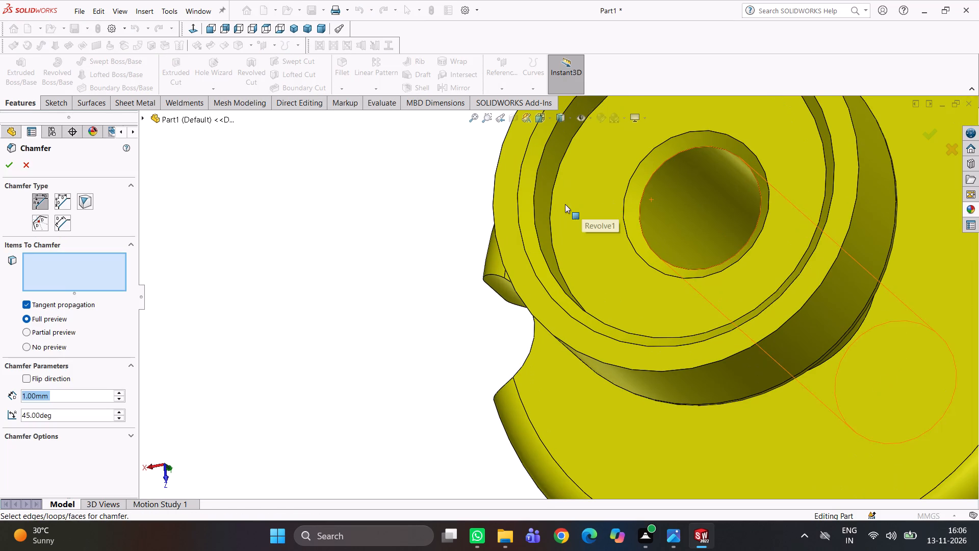
pyautogui.click(552, 197)
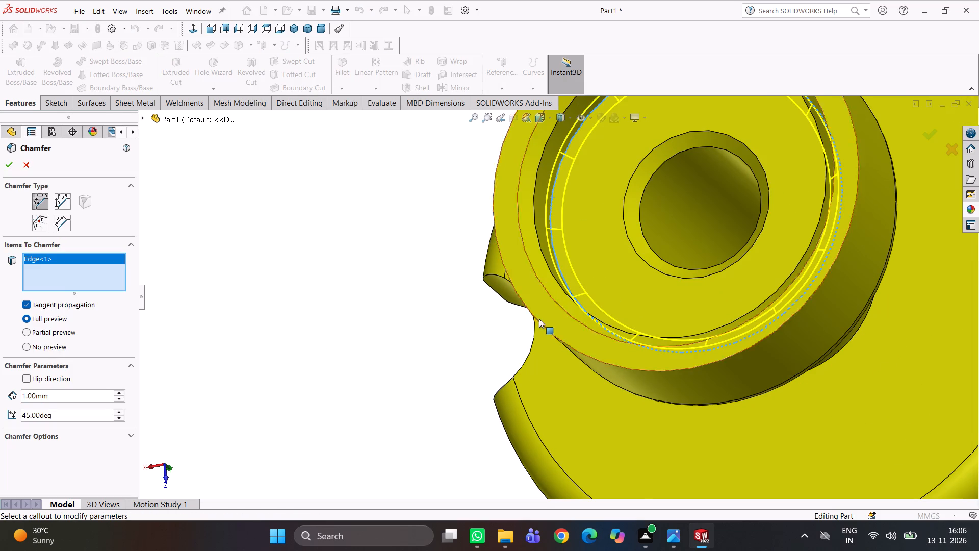
pyautogui.scroll(3, 539, 319)
pyautogui.scroll(1, 774, 270)
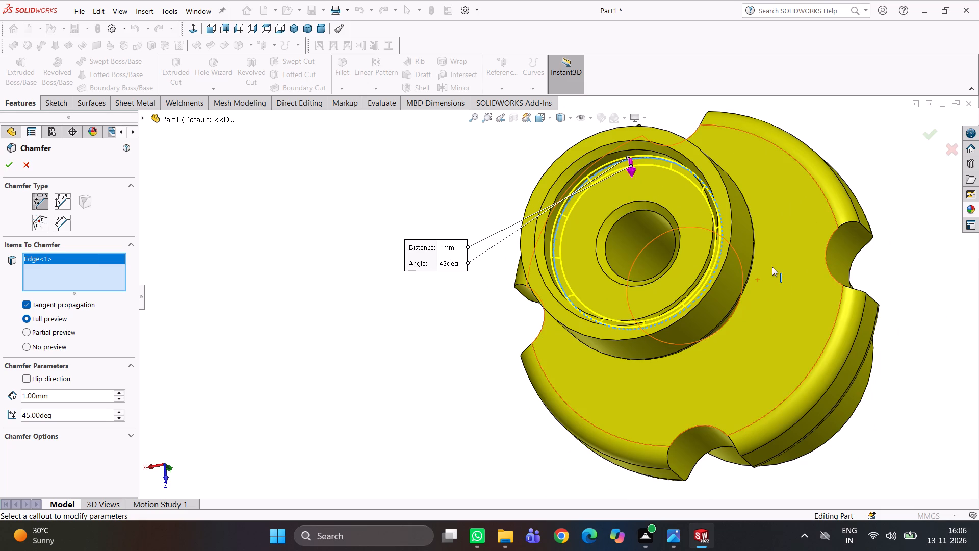
pyautogui.moveTo(765, 268); pyautogui.dragTo(586, 248, button='middle')
pyautogui.scroll(-4, 654, 354)
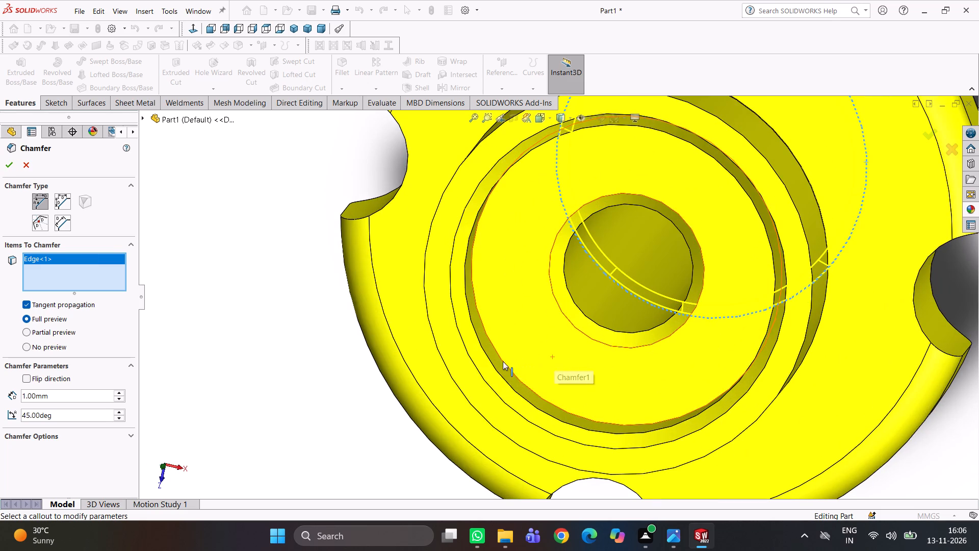
pyautogui.click(502, 361)
pyautogui.click(13, 160)
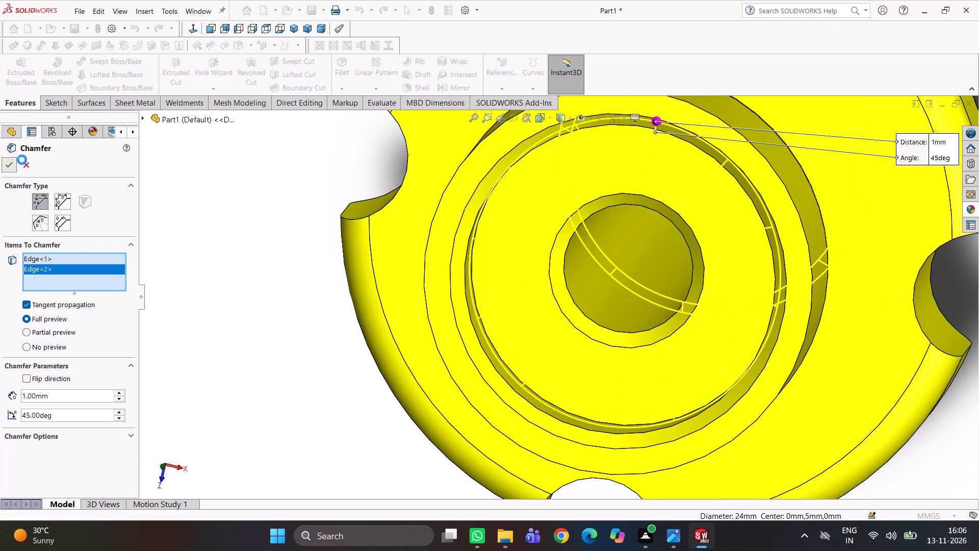
# Examine the chamfered recess floors at both ends of the spool from tilted, side and end-on angles.
pyautogui.moveTo(526, 274); pyautogui.dragTo(494, 193, button='middle')
pyautogui.scroll(1, 527, 274)
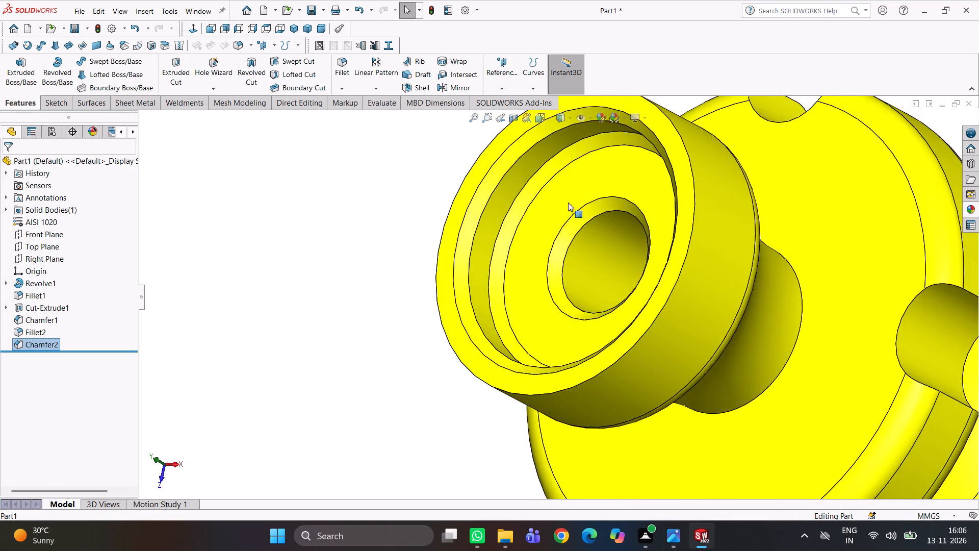
pyautogui.scroll(3, 584, 209)
pyautogui.moveTo(642, 223); pyautogui.dragTo(759, 251, button='middle')
pyautogui.scroll(3, 856, 274)
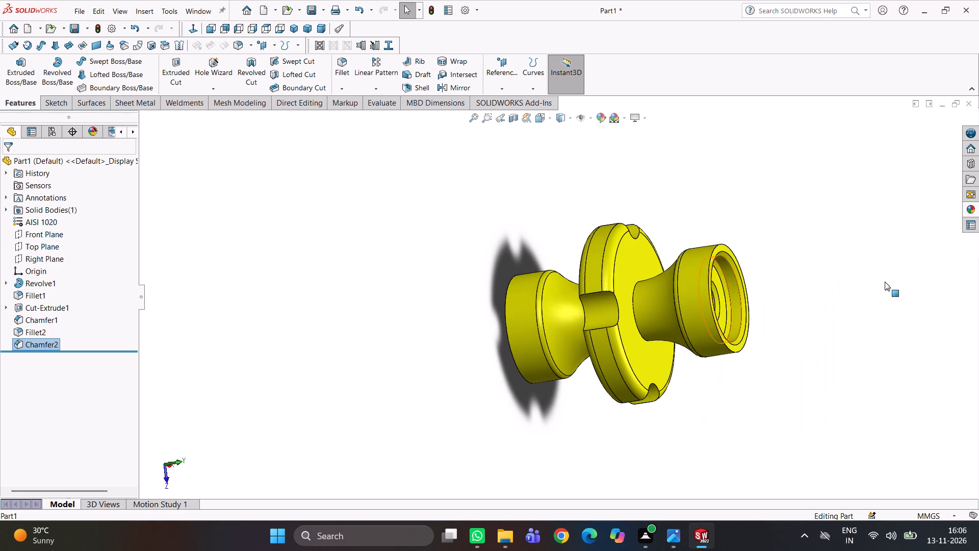
pyautogui.scroll(-4, 740, 331)
pyautogui.moveTo(730, 323); pyautogui.dragTo(563, 392, button='middle')
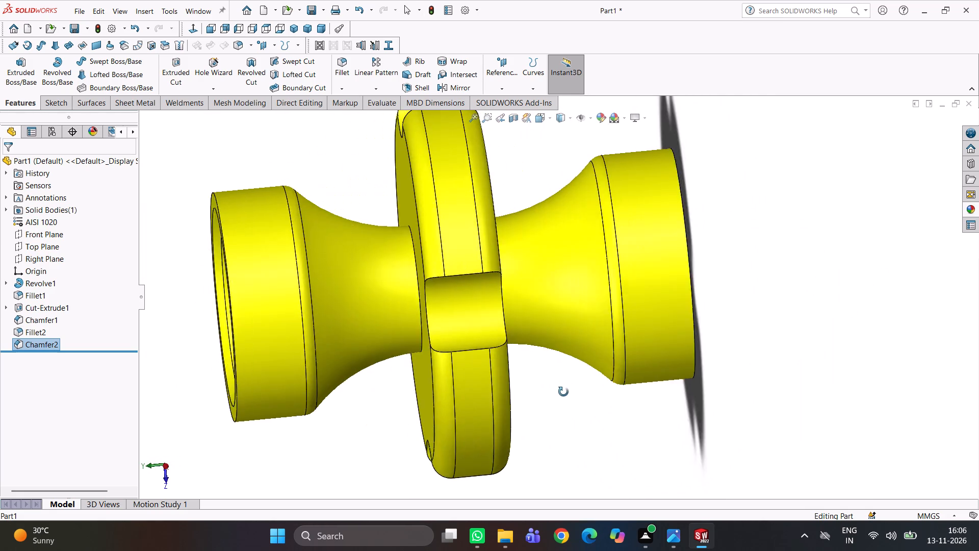
pyautogui.moveTo(563, 392); pyautogui.dragTo(672, 397, button='middle')
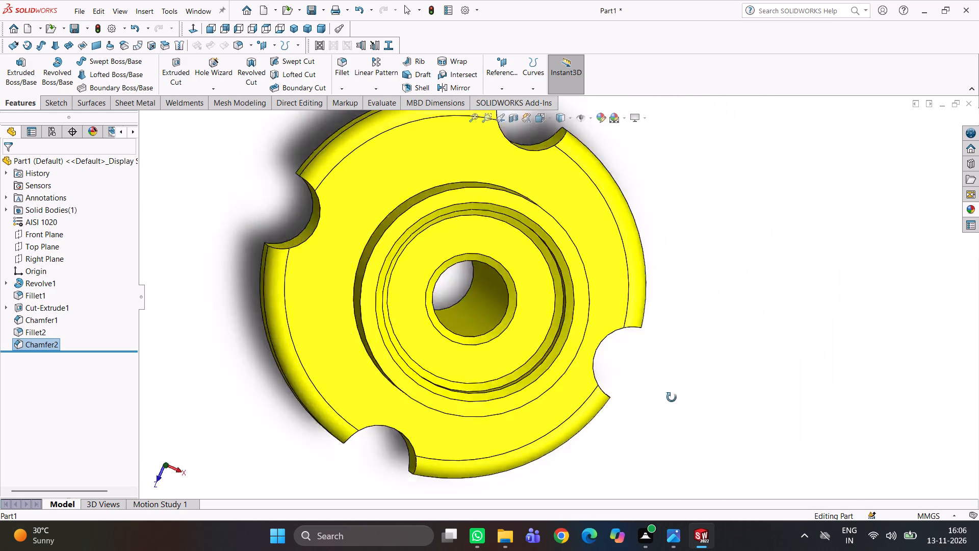
pyautogui.moveTo(672, 397); pyautogui.dragTo(664, 386, button='middle')
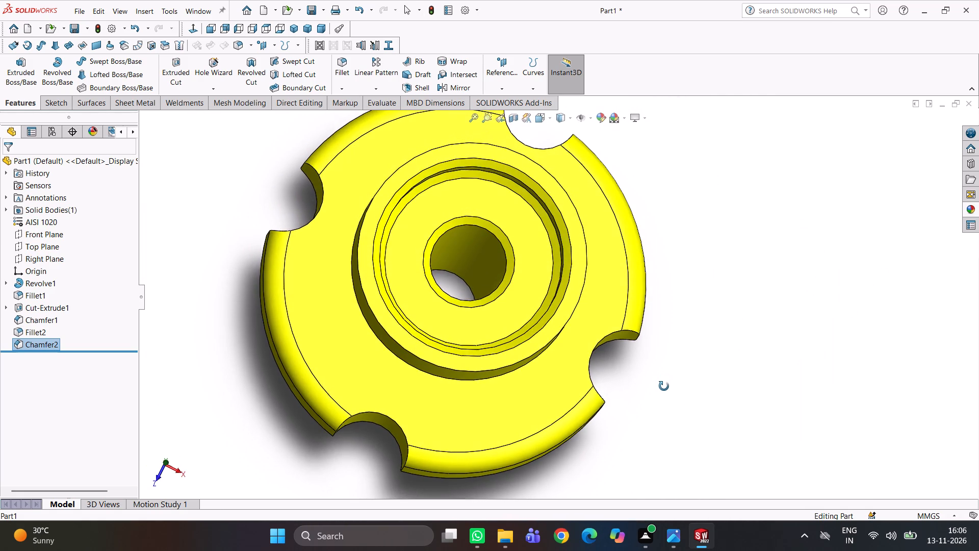
pyautogui.moveTo(664, 386); pyautogui.dragTo(660, 400, button='middle')
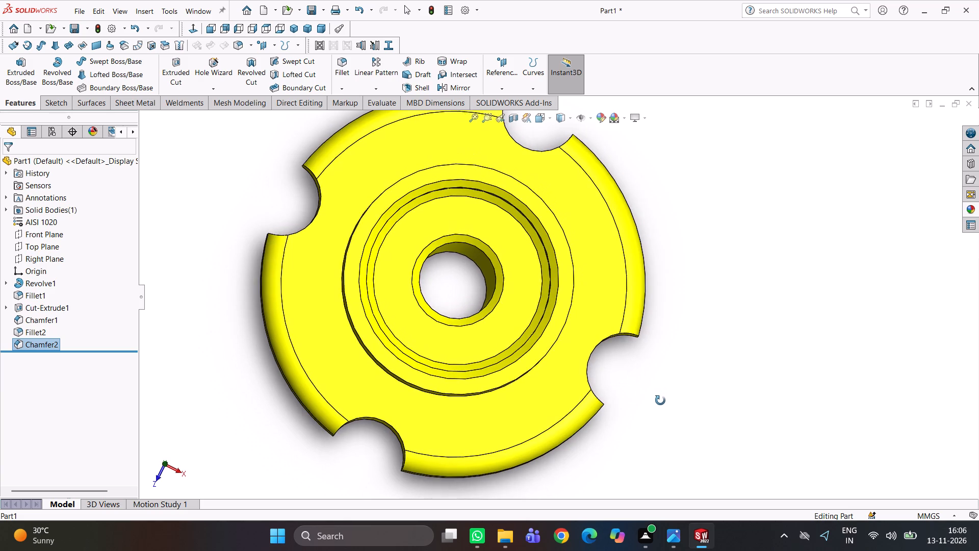
pyautogui.moveTo(660, 400); pyautogui.dragTo(659, 404, button='middle')
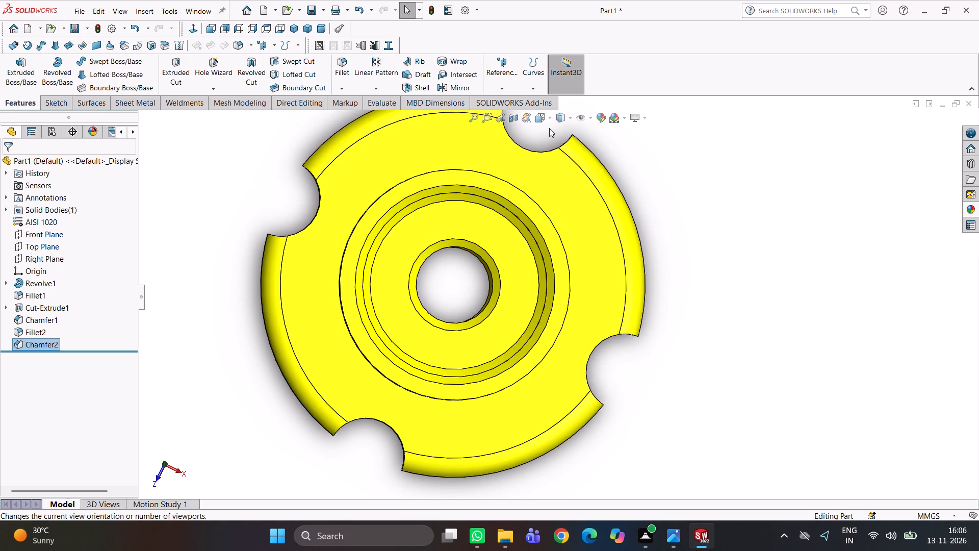
# View the spool in the standard Top orientation.
pyautogui.scroll(5, 596, 225)
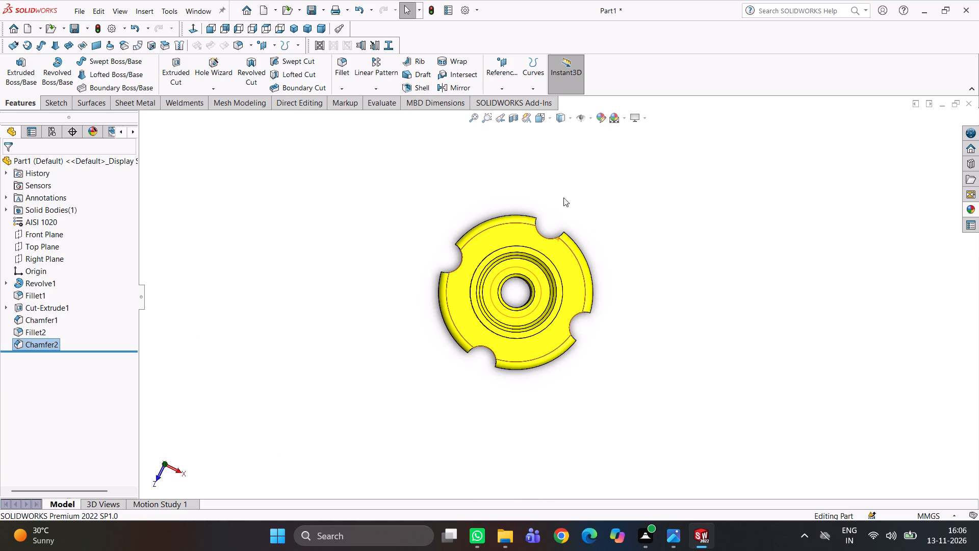
pyautogui.click(555, 123)
pyautogui.click(544, 133)
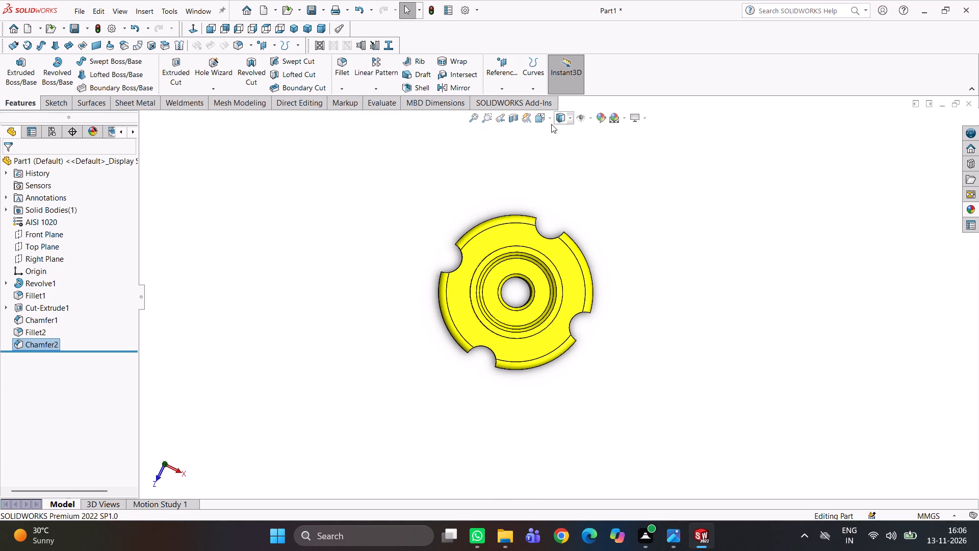
pyautogui.click(551, 123)
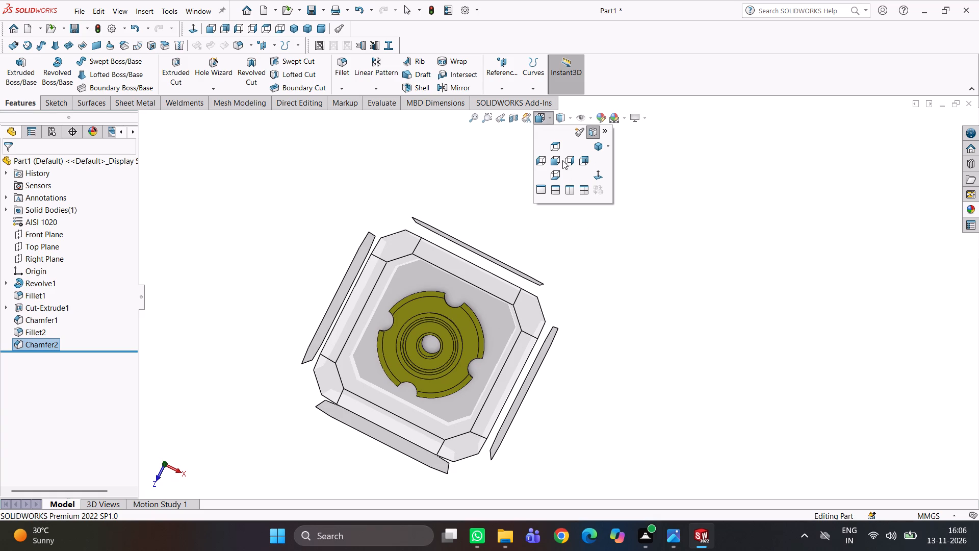
pyautogui.click(556, 151)
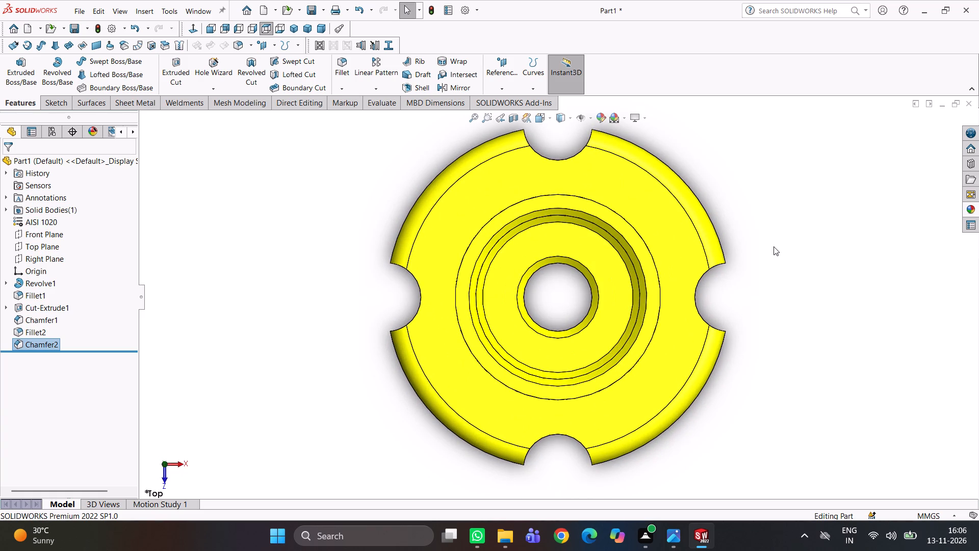
pyautogui.click(774, 246)
# Examine the chamfered bore rim and surrounding recess rings at high magnification from the Top view.
pyautogui.scroll(-15, 589, 315)
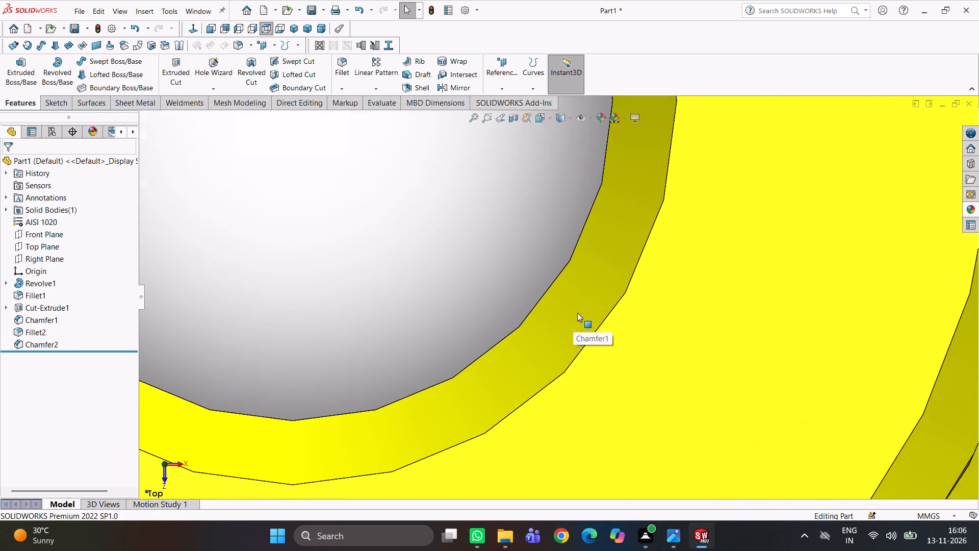
pyautogui.scroll(-3, 577, 313)
pyautogui.scroll(-3, 452, 266)
pyautogui.scroll(12, 455, 282)
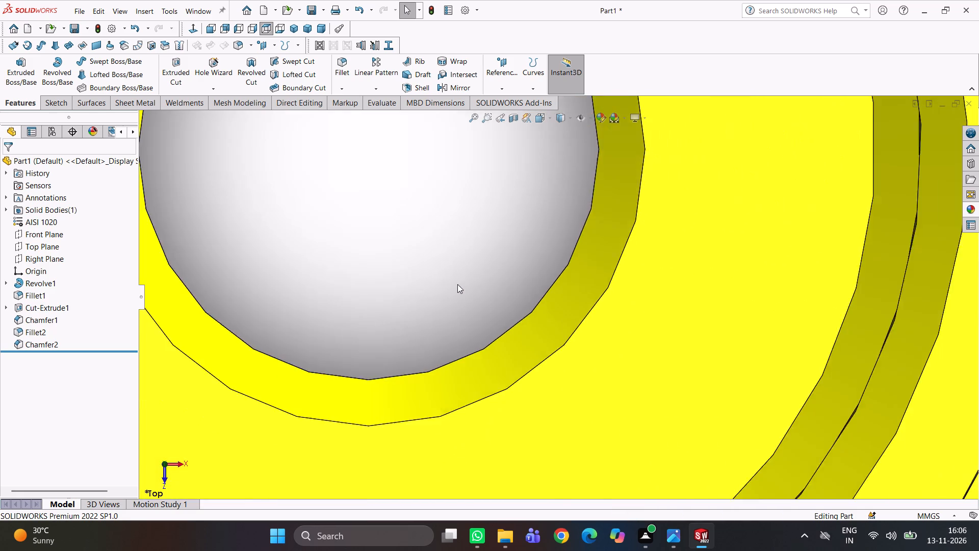
pyautogui.scroll(15, 457, 284)
pyautogui.scroll(-5, 487, 306)
pyautogui.scroll(2, 608, 375)
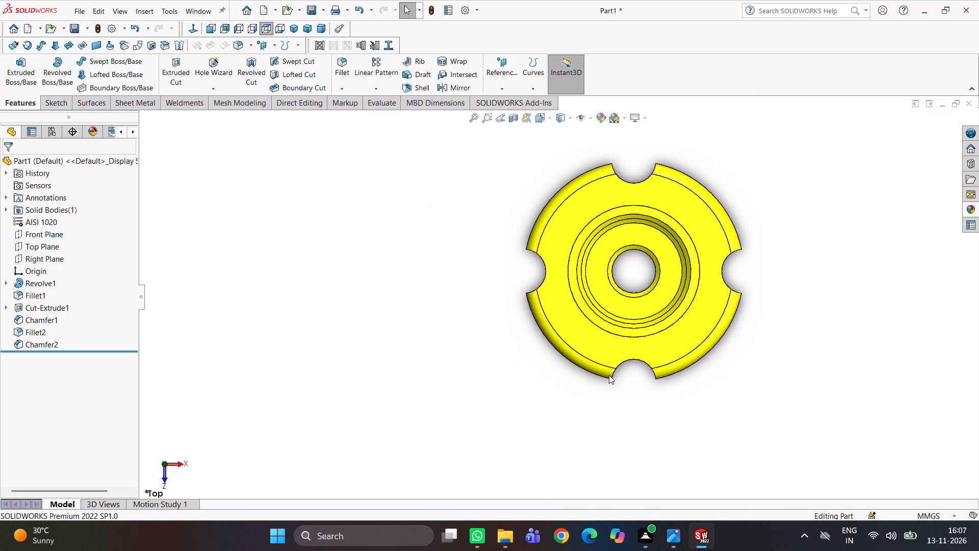
pyautogui.scroll(1, 609, 375)
pyautogui.scroll(-3, 589, 230)
pyautogui.scroll(-4, 641, 302)
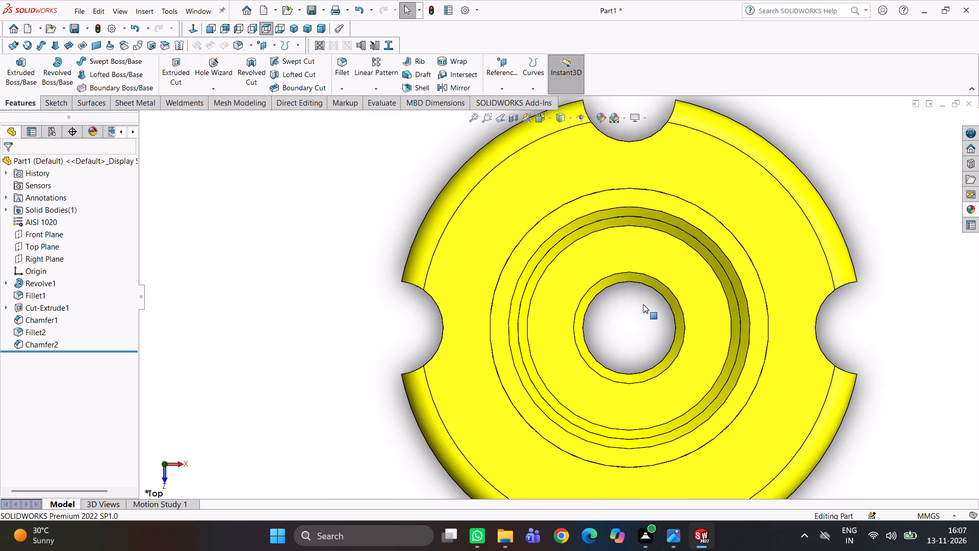
# Examine the bore, end recesses, notched flange and collars of the whole spool from several tilted angles.
pyautogui.moveTo(619, 334); pyautogui.dragTo(624, 312, button='middle')
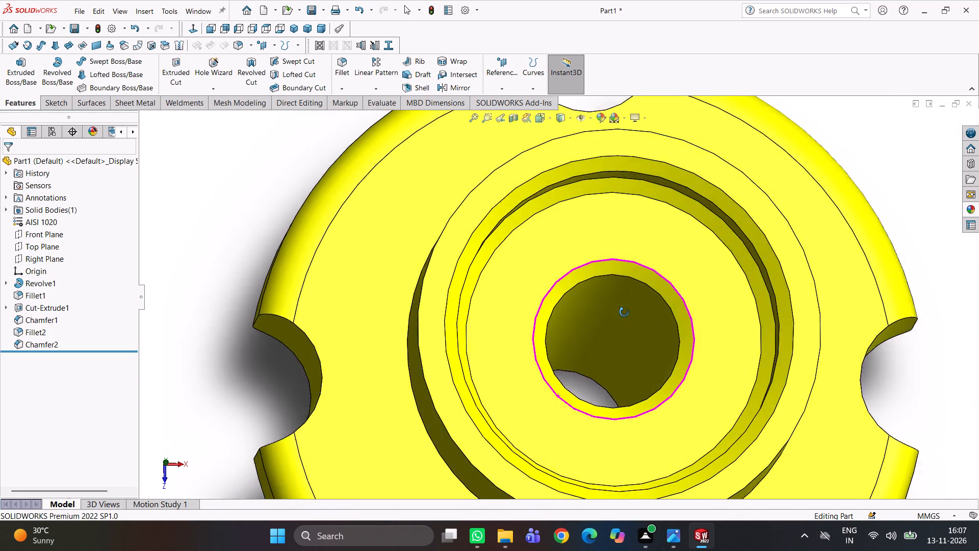
pyautogui.moveTo(624, 312); pyautogui.dragTo(662, 281, button='middle')
pyautogui.scroll(5, 648, 295)
pyautogui.moveTo(649, 332); pyautogui.dragTo(683, 216, button='middle')
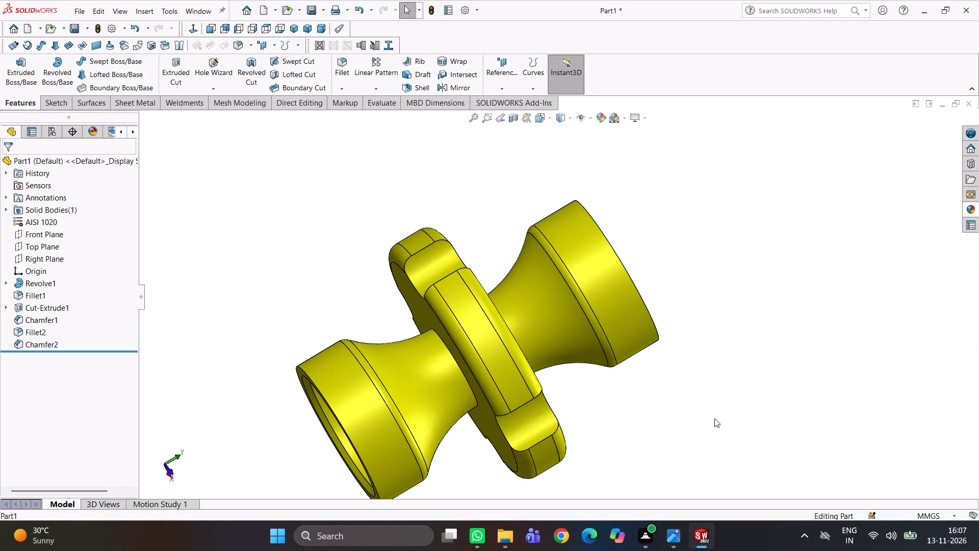
pyautogui.moveTo(738, 369); pyautogui.dragTo(719, 373, button='middle')
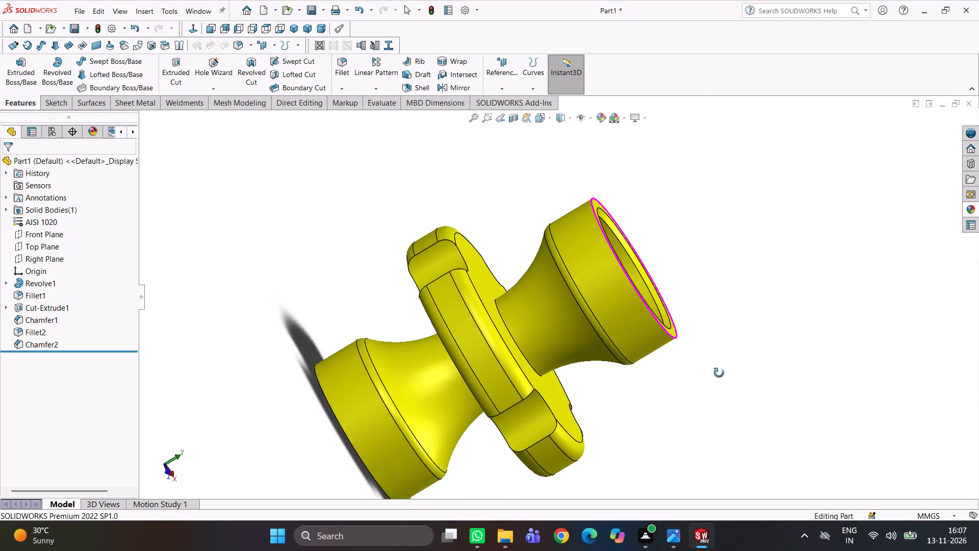
pyautogui.moveTo(719, 373); pyautogui.dragTo(702, 372, button='middle')
pyautogui.scroll(-4, 649, 319)
pyautogui.moveTo(644, 324); pyautogui.dragTo(637, 356, button='middle')
pyautogui.scroll(4, 613, 362)
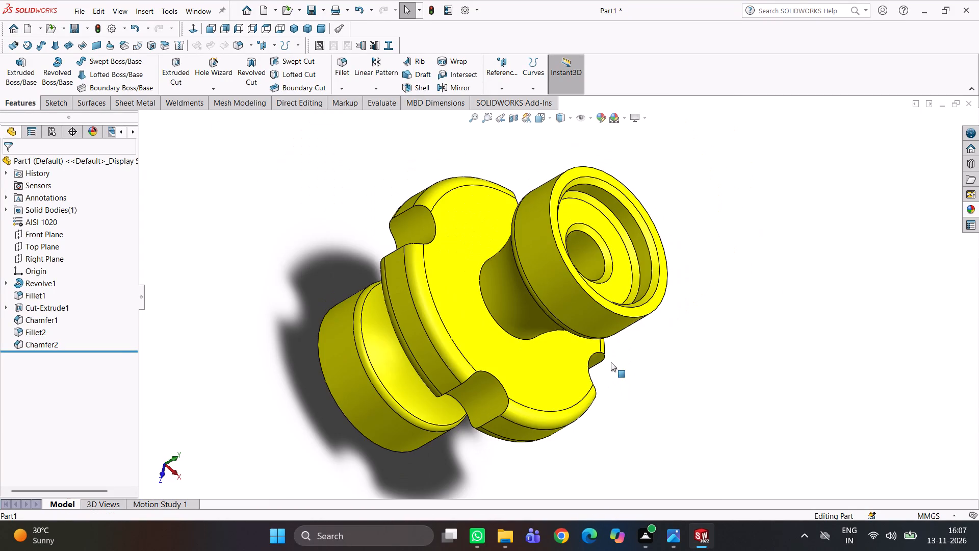
pyautogui.moveTo(611, 367); pyautogui.dragTo(608, 375, button='middle')
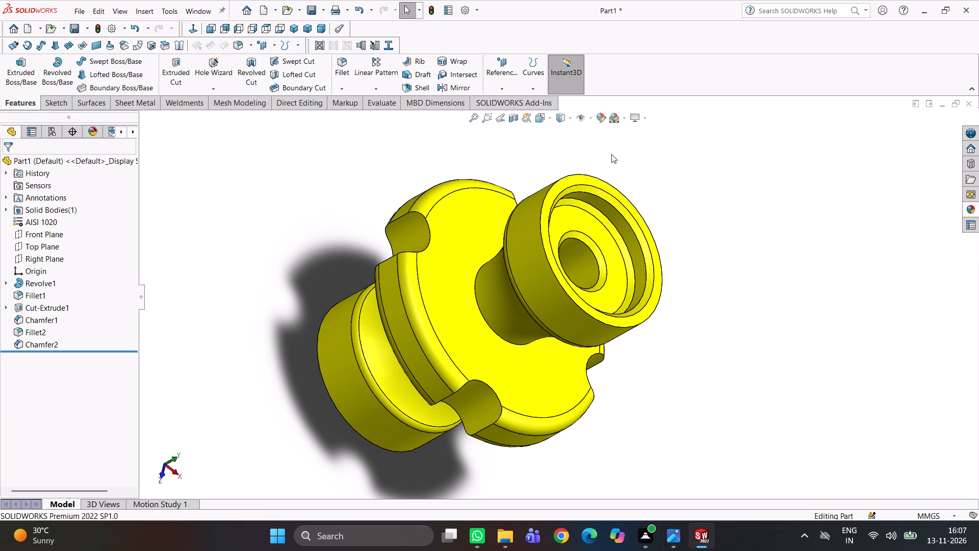
pyautogui.scroll(2, 610, 157)
pyautogui.moveTo(566, 214); pyautogui.dragTo(500, 83, button='middle')
pyautogui.scroll(-1, 496, 149)
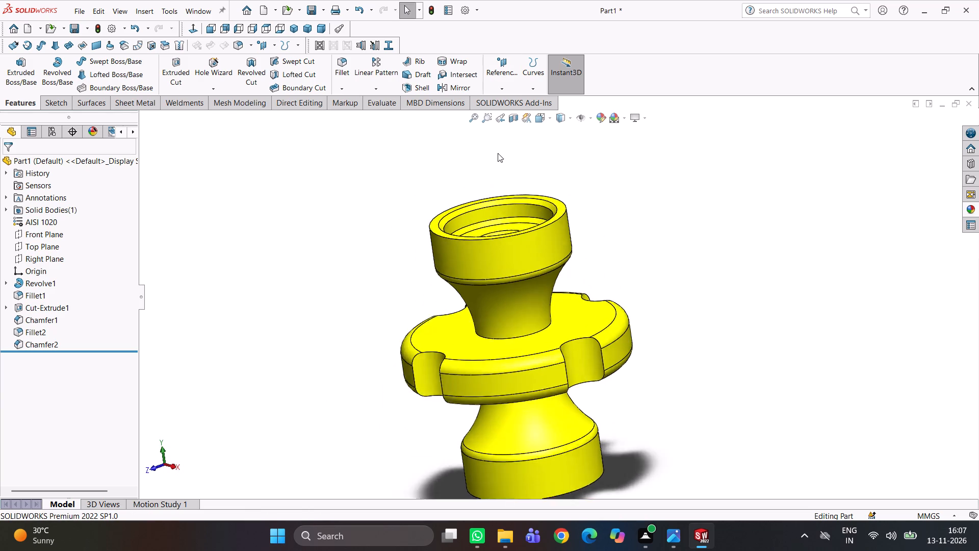
# Examine the whole spool's collars, hourglass neck and notched flange from side and raised tilted angles.
pyautogui.scroll(-2, 498, 153)
pyautogui.scroll(7, 521, 163)
pyautogui.scroll(-2, 568, 362)
pyautogui.moveTo(571, 372); pyautogui.dragTo(582, 394, button='middle')
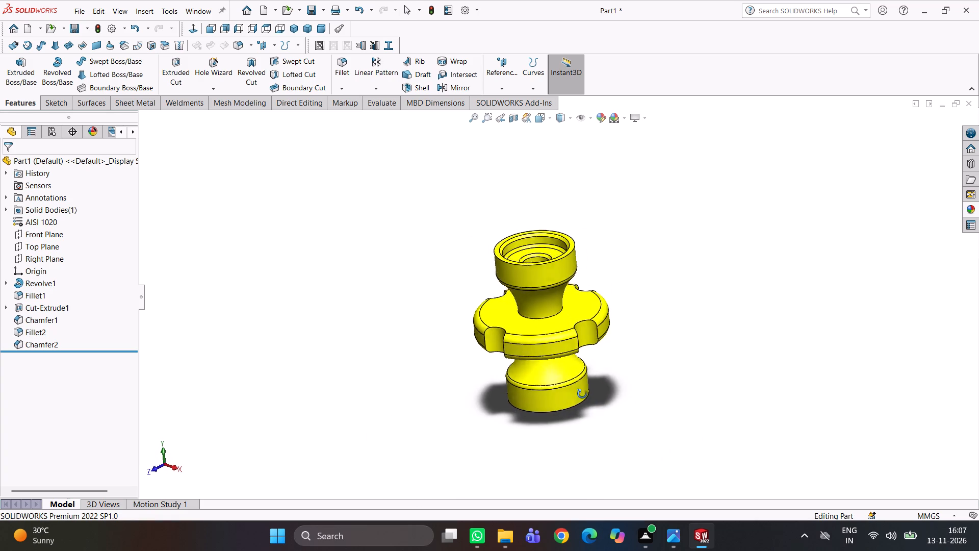
pyautogui.moveTo(582, 394); pyautogui.dragTo(605, 419, button='middle')
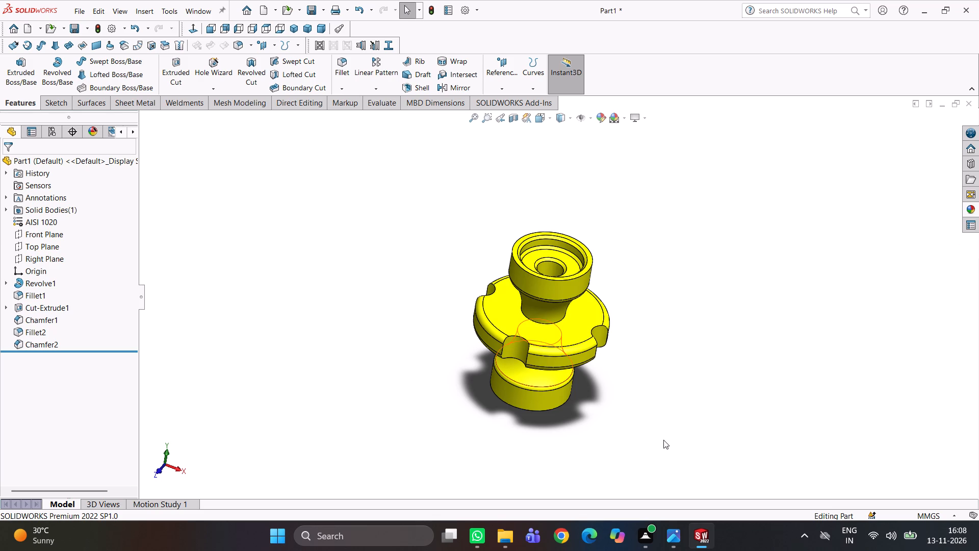
pyautogui.scroll(-2, 633, 402)
pyautogui.moveTo(630, 403); pyautogui.dragTo(599, 344, button='middle')
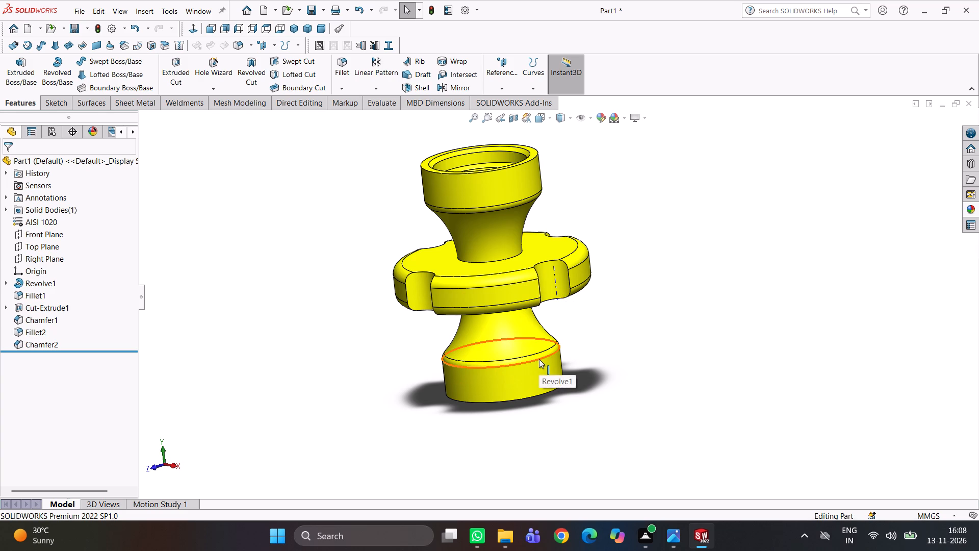
pyautogui.scroll(-1, 540, 360)
pyautogui.scroll(2, 627, 375)
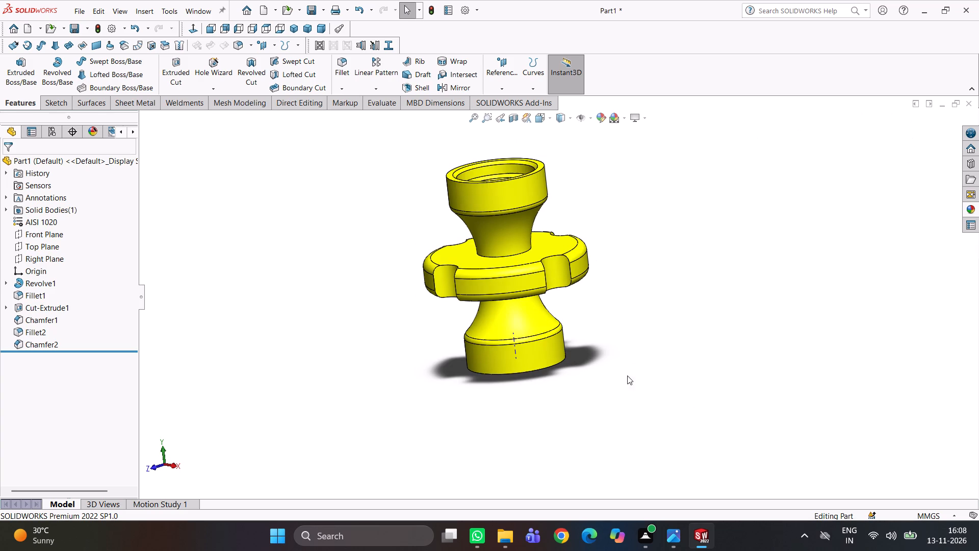
pyautogui.moveTo(622, 230); pyautogui.dragTo(608, 313, button='middle')
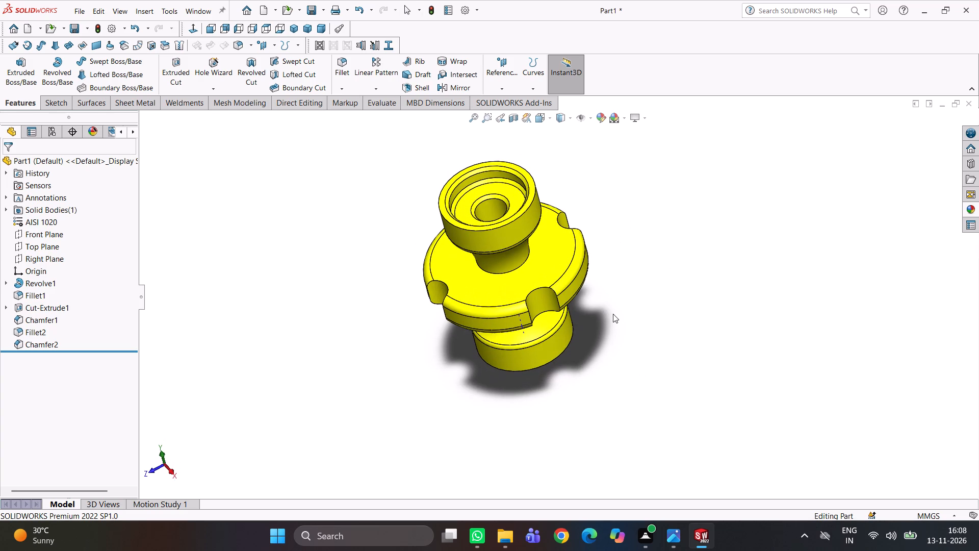
pyautogui.scroll(-3, 552, 307)
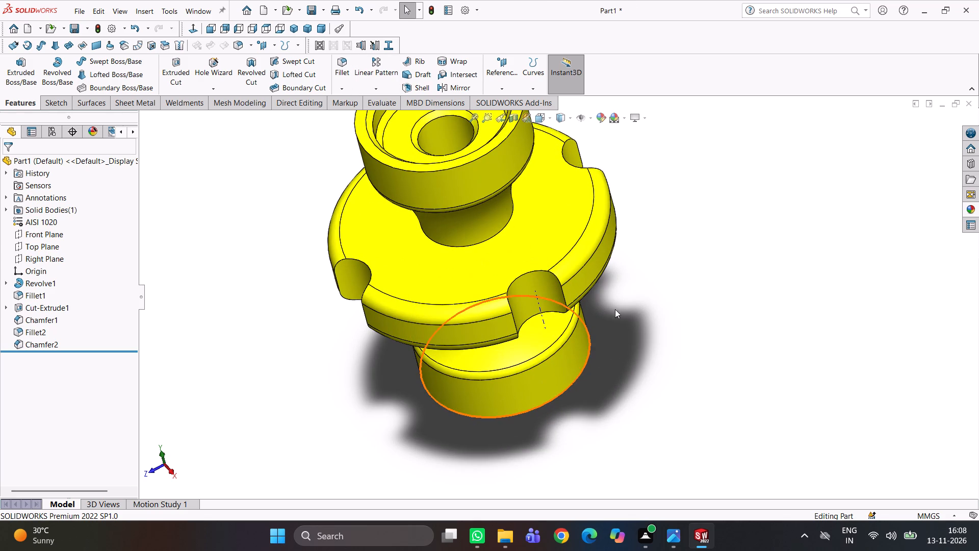
pyautogui.scroll(4, 564, 311)
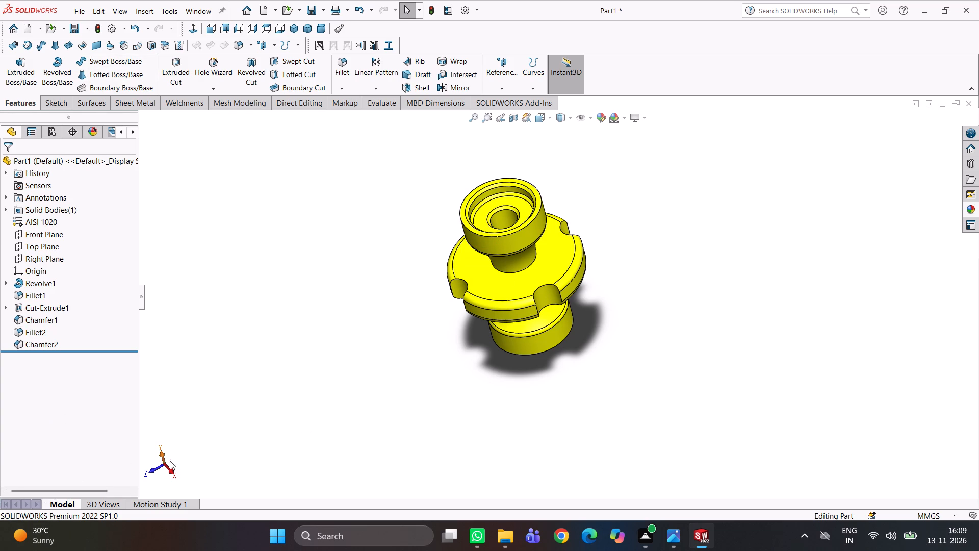
# Examine the flange underside, the lower neck and the recess in the lower collar from below.
pyautogui.scroll(-3, 528, 327)
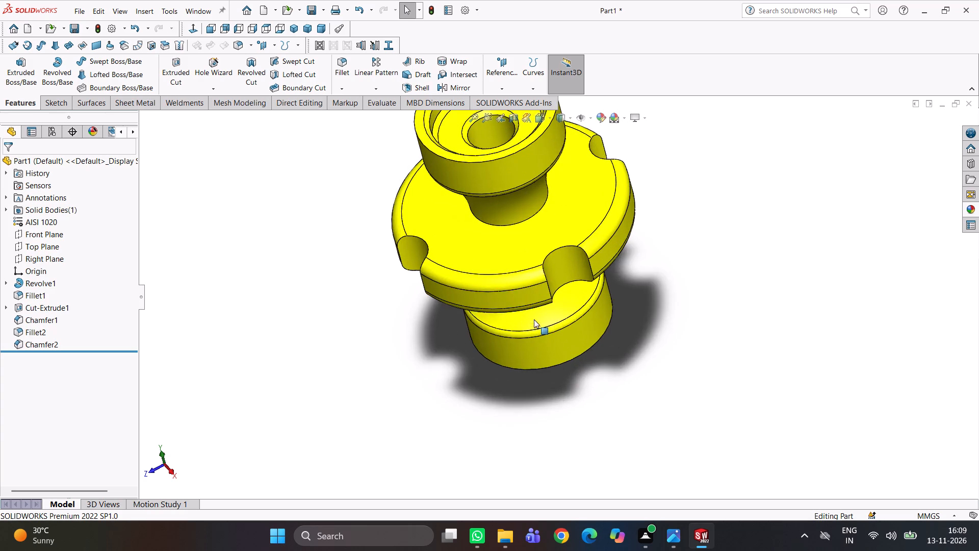
pyautogui.scroll(-3, 525, 248)
pyautogui.moveTo(580, 276); pyautogui.dragTo(570, 110, button='middle')
pyautogui.scroll(4, 622, 259)
pyautogui.moveTo(593, 354); pyautogui.dragTo(575, 363, button='middle')
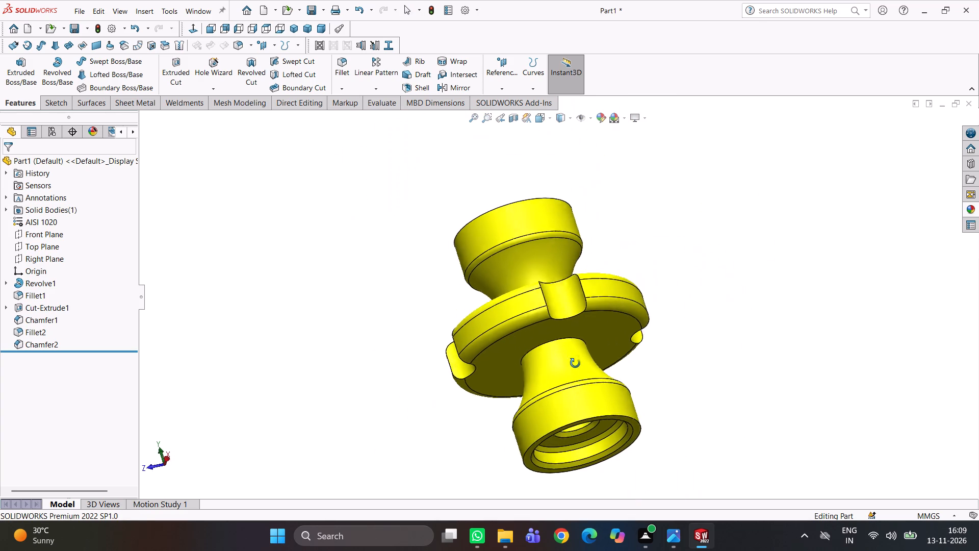
pyautogui.moveTo(575, 363); pyautogui.dragTo(554, 381, button='middle')
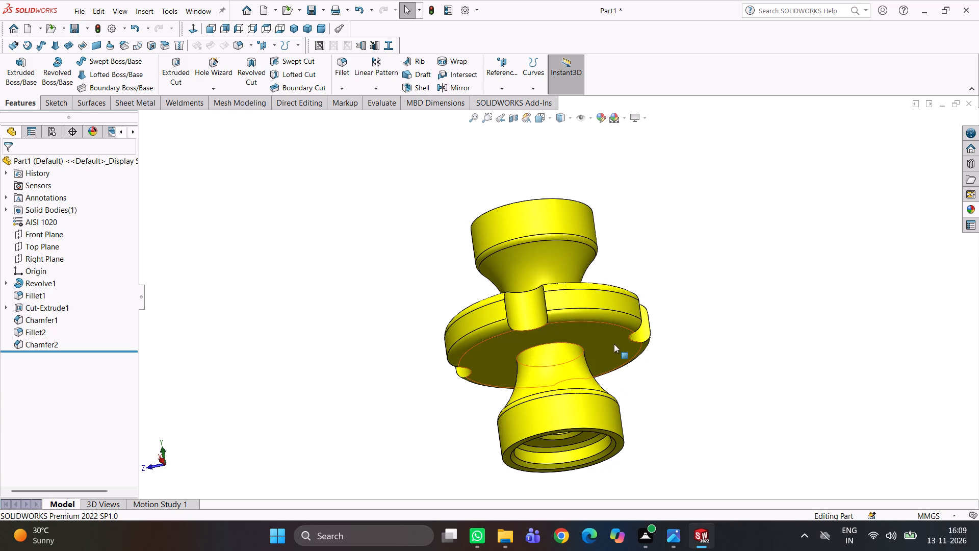
pyautogui.scroll(4, 620, 336)
pyautogui.moveTo(600, 349); pyautogui.dragTo(587, 415, button='middle')
# Examine the rounded flange edge, its notches and the lower collar fillet from above at an angle.
pyautogui.scroll(-5, 587, 415)
pyautogui.moveTo(576, 241); pyautogui.dragTo(588, 313, button='middle')
pyautogui.scroll(-1, 576, 243)
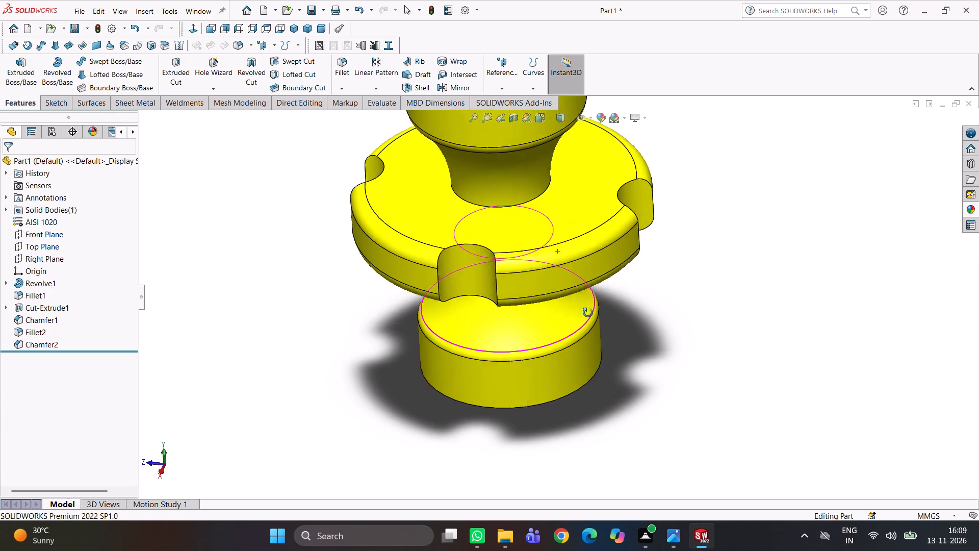
pyautogui.moveTo(588, 313); pyautogui.dragTo(589, 324, button='middle')
pyautogui.scroll(4, 498, 170)
pyautogui.scroll(-3, 492, 194)
pyautogui.moveTo(509, 210); pyautogui.dragTo(508, 299, button='middle')
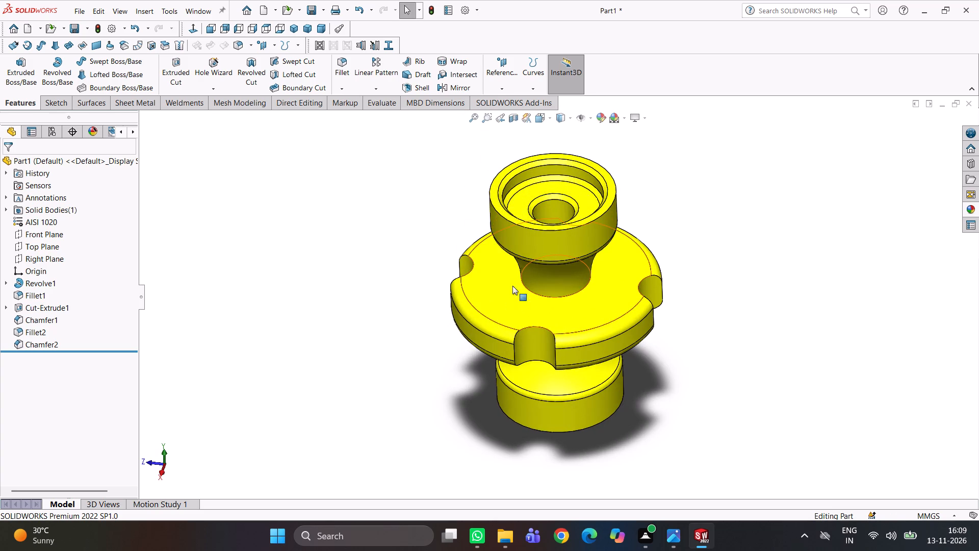
# Examine the upper recess rings and the chamfered bore rim from a nearly end-on angle at high magnification.
pyautogui.moveTo(540, 248); pyautogui.dragTo(543, 340, button='middle')
pyautogui.scroll(-4, 561, 255)
pyautogui.moveTo(558, 270); pyautogui.dragTo(557, 304, button='middle')
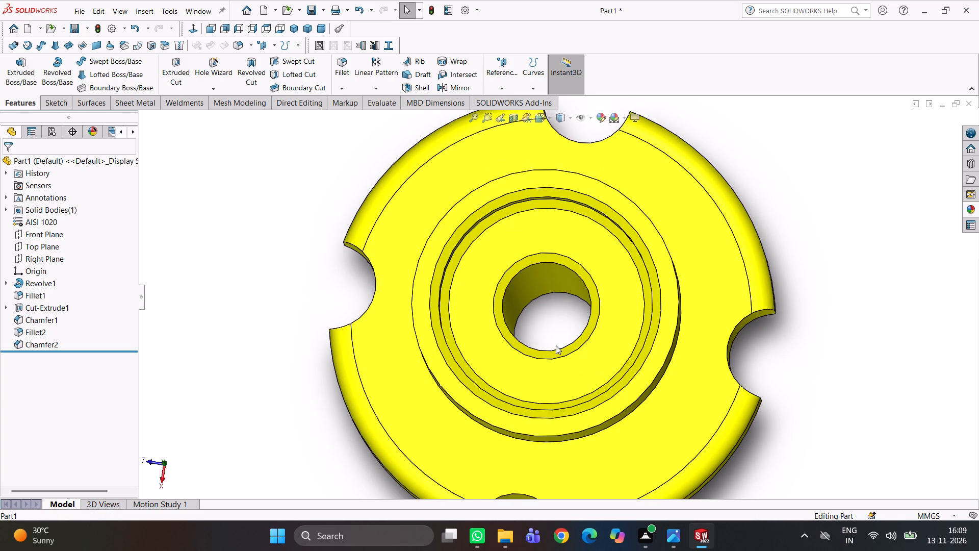
pyautogui.scroll(-4, 524, 331)
pyautogui.scroll(2, 524, 331)
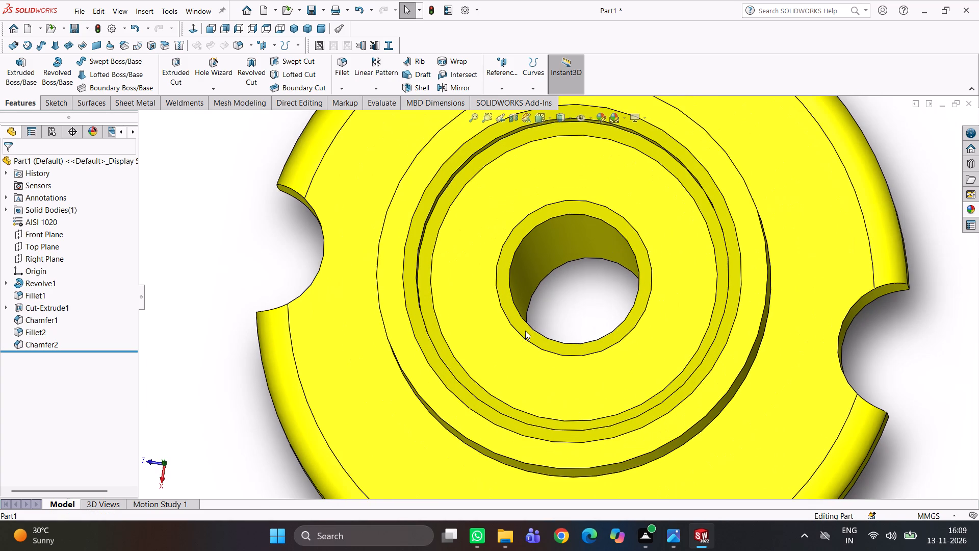
pyautogui.scroll(2, 591, 328)
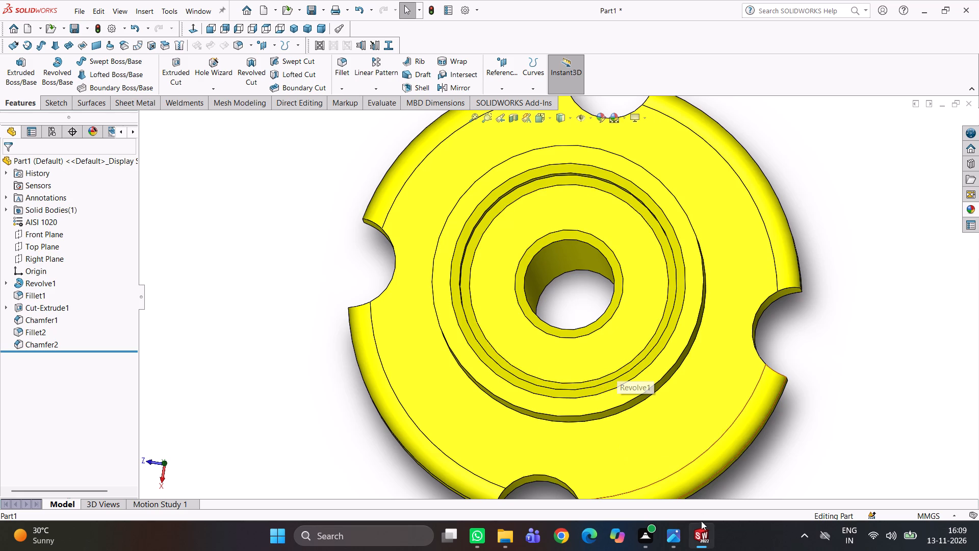
# Examine the flange notches, hourglass necks and collar fillets close up from side and tilted angles.
pyautogui.scroll(3, 632, 436)
pyautogui.moveTo(632, 436); pyautogui.dragTo(697, 222, button='middle')
pyautogui.scroll(-4, 612, 259)
pyautogui.moveTo(632, 314); pyautogui.dragTo(622, 350, button='middle')
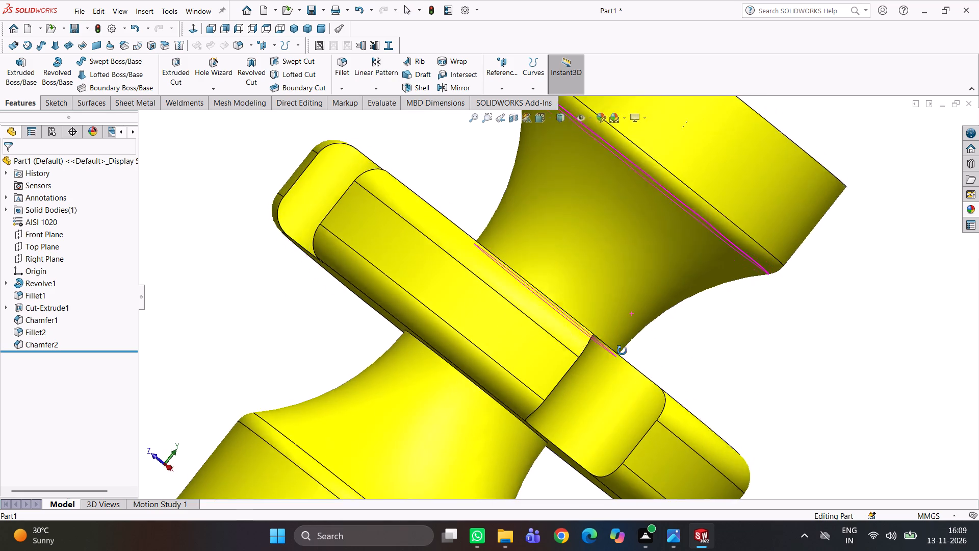
pyautogui.moveTo(622, 350); pyautogui.dragTo(619, 357, button='middle')
pyautogui.scroll(2, 611, 365)
pyautogui.scroll(-1, 610, 358)
pyautogui.moveTo(610, 358); pyautogui.dragTo(591, 374, button='middle')
pyautogui.scroll(3, 595, 343)
pyautogui.moveTo(598, 336); pyautogui.dragTo(583, 350, button='middle')
pyautogui.scroll(-1, 598, 336)
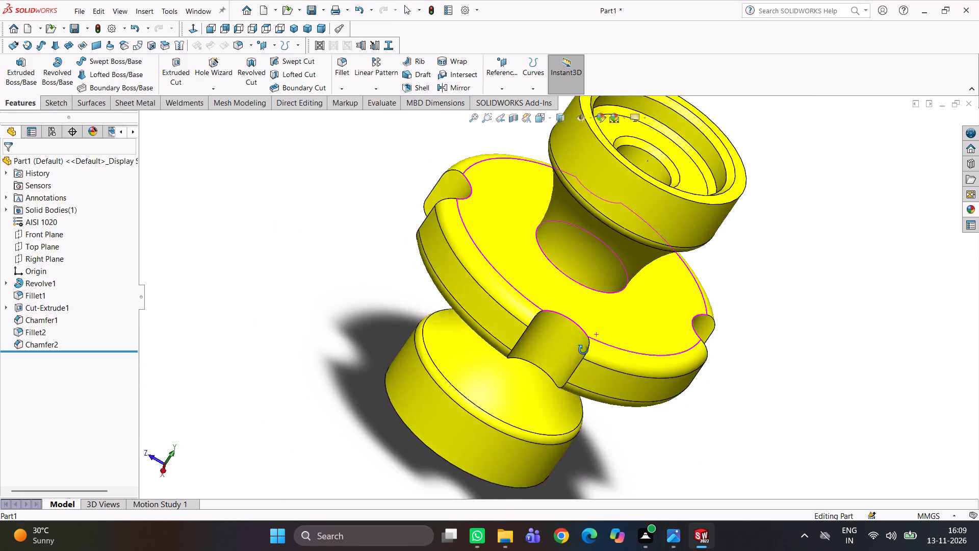
pyautogui.moveTo(583, 350); pyautogui.dragTo(577, 358, button='middle')
pyautogui.scroll(-3, 596, 296)
pyautogui.moveTo(588, 309); pyautogui.dragTo(581, 331, button='middle')
pyautogui.scroll(5, 583, 318)
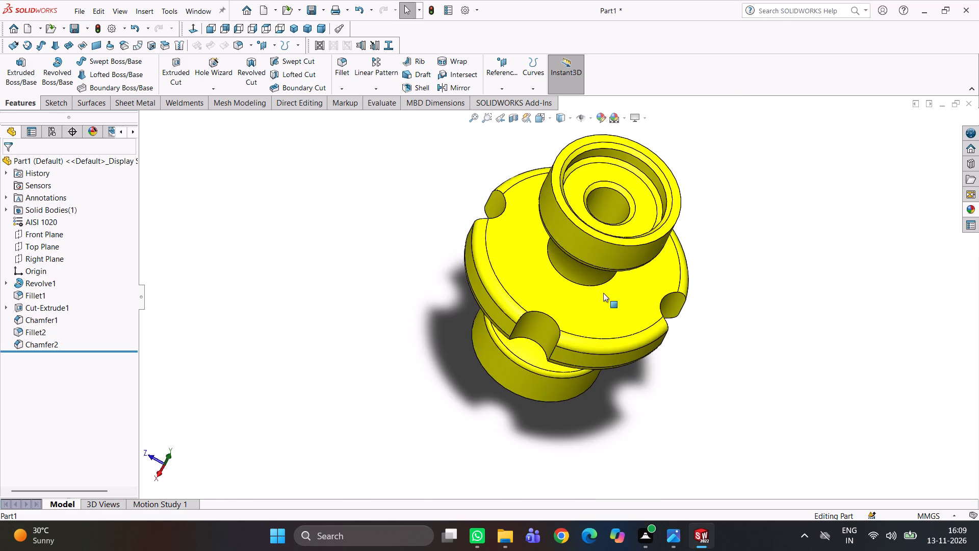
# Compare the upper recess, bore chamfer and flange notches from steep and shallow tilted angles.
pyautogui.moveTo(605, 294); pyautogui.dragTo(584, 343, button='middle')
pyautogui.scroll(-5, 557, 221)
pyautogui.scroll(3, 586, 303)
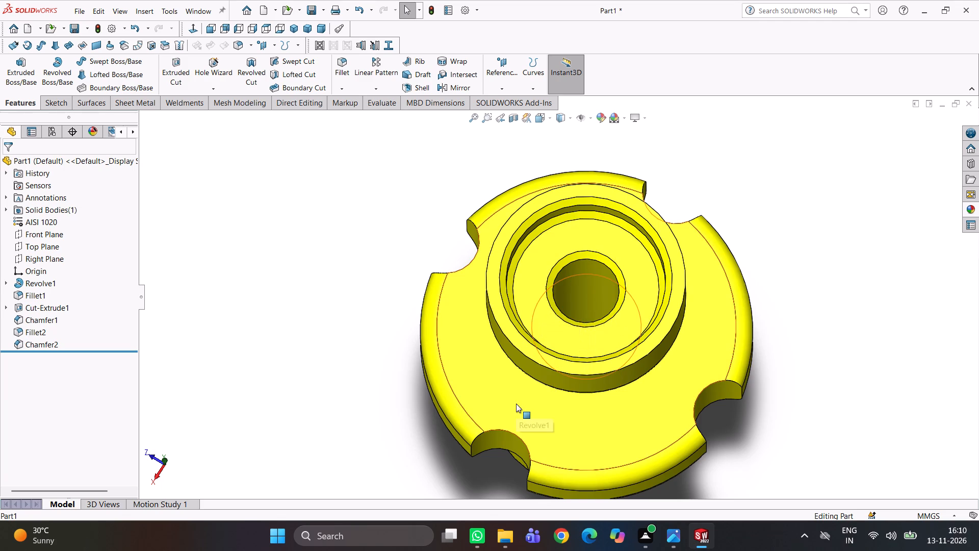
pyautogui.scroll(-2, 478, 378)
pyautogui.scroll(4, 478, 378)
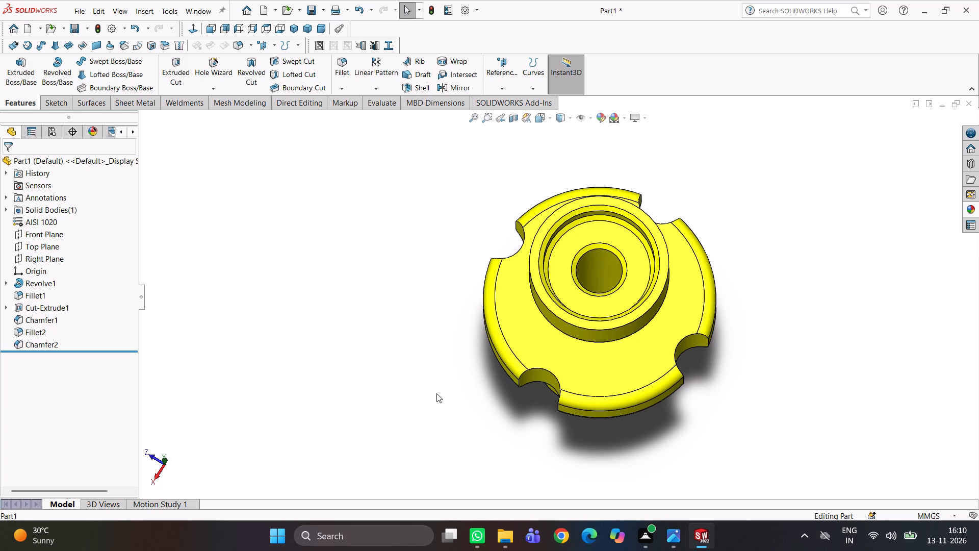
pyautogui.scroll(3, 631, 362)
pyautogui.scroll(-1, 631, 368)
pyautogui.moveTo(632, 368); pyautogui.dragTo(660, 320, button='middle')
pyautogui.scroll(-2, 561, 302)
pyautogui.moveTo(559, 304); pyautogui.dragTo(556, 310, button='middle')
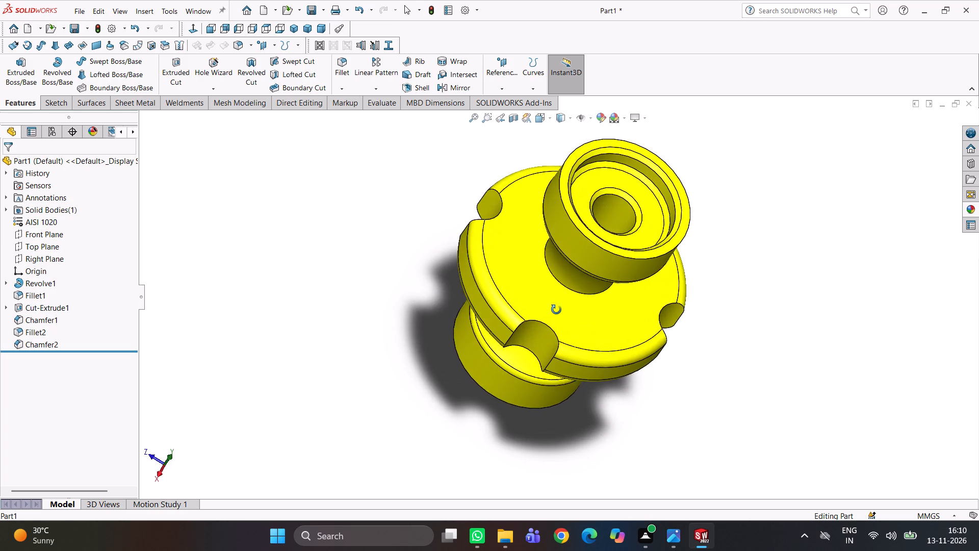
pyautogui.moveTo(556, 310); pyautogui.dragTo(550, 277, button='middle')
pyautogui.scroll(1, 549, 289)
pyautogui.scroll(-1, 549, 289)
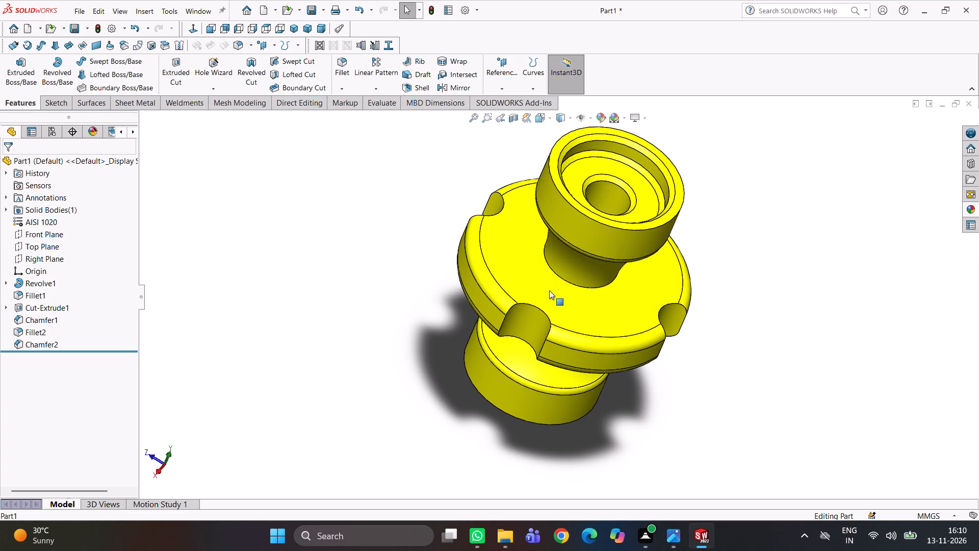
# Examine the upper collar's recess and the full notched flange outline while tilting towards an end-on view.
pyautogui.scroll(-2, 552, 288)
pyautogui.moveTo(552, 288); pyautogui.dragTo(544, 320, button='middle')
pyautogui.scroll(2, 561, 282)
pyautogui.scroll(-2, 561, 249)
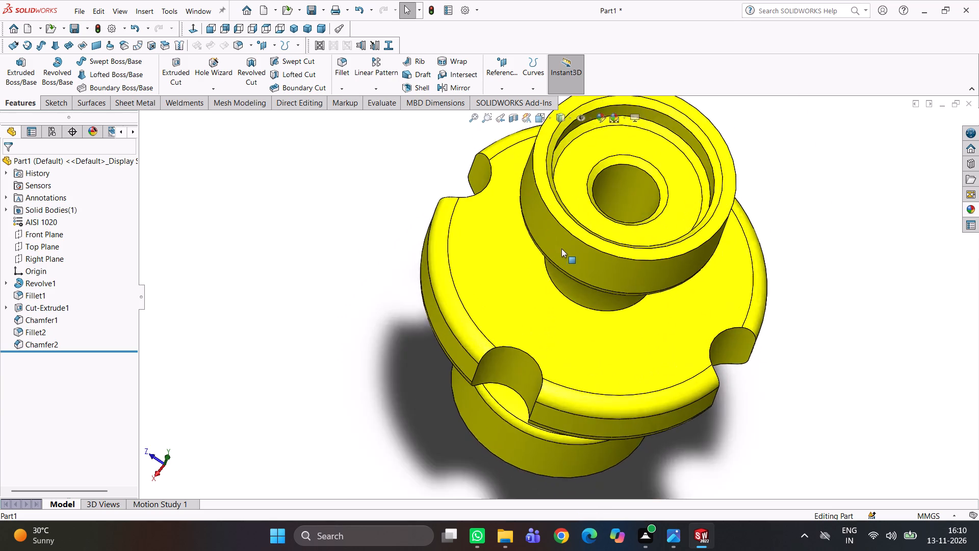
pyautogui.scroll(-2, 561, 248)
pyautogui.moveTo(557, 254); pyautogui.dragTo(550, 300, button='middle')
pyautogui.scroll(4, 545, 292)
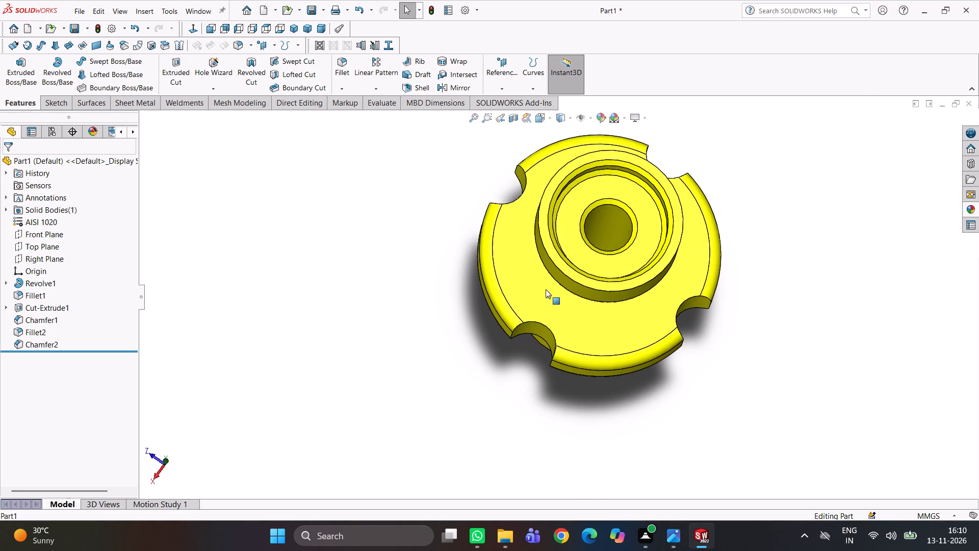
pyautogui.scroll(2, 554, 283)
pyautogui.scroll(-3, 554, 283)
pyautogui.moveTo(555, 282); pyautogui.dragTo(556, 308, button='middle')
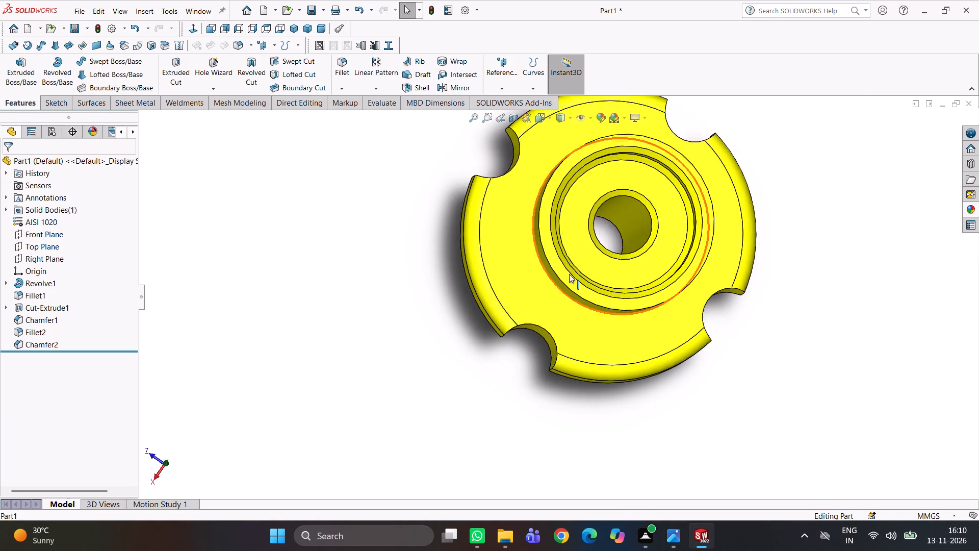
pyautogui.scroll(3, 569, 273)
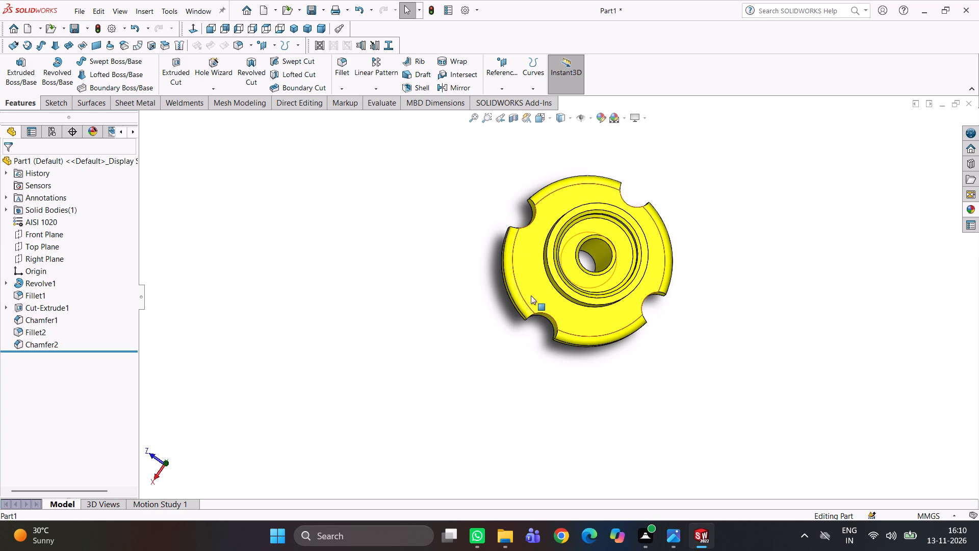
pyautogui.scroll(2, 588, 300)
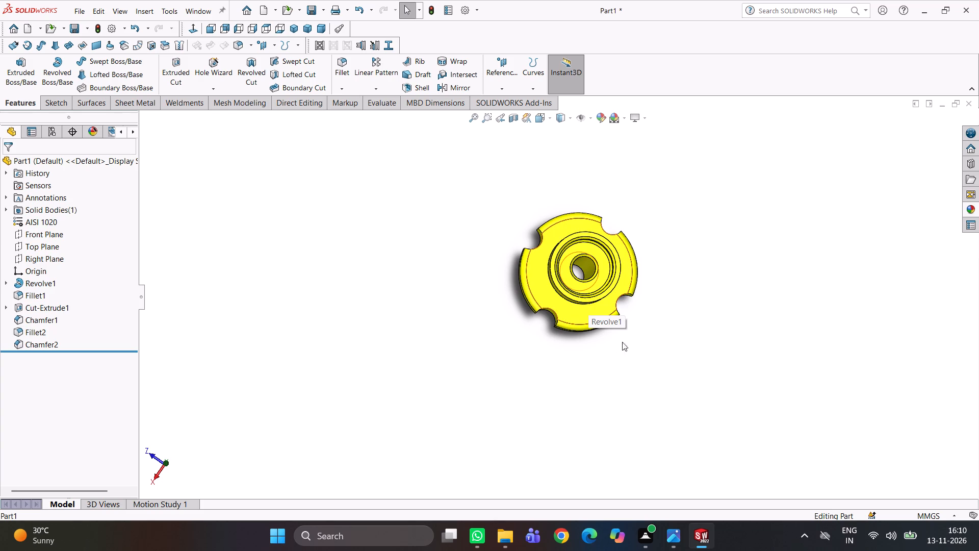
pyautogui.scroll(-2, 607, 322)
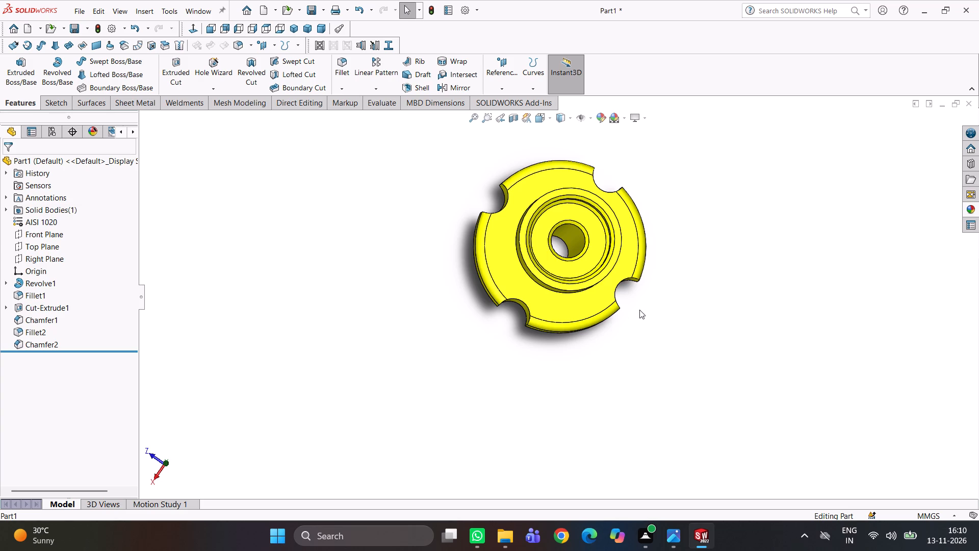
pyautogui.scroll(2, 664, 300)
# Examine the through bore's chamfered rim and the surrounding recess rings close up from nearly end-on angles.
pyautogui.moveTo(658, 300); pyautogui.dragTo(650, 302, button='middle')
pyautogui.scroll(-1, 654, 300)
pyautogui.scroll(-3, 580, 287)
pyautogui.scroll(-4, 513, 253)
pyautogui.moveTo(478, 213); pyautogui.dragTo(480, 223, button='middle')
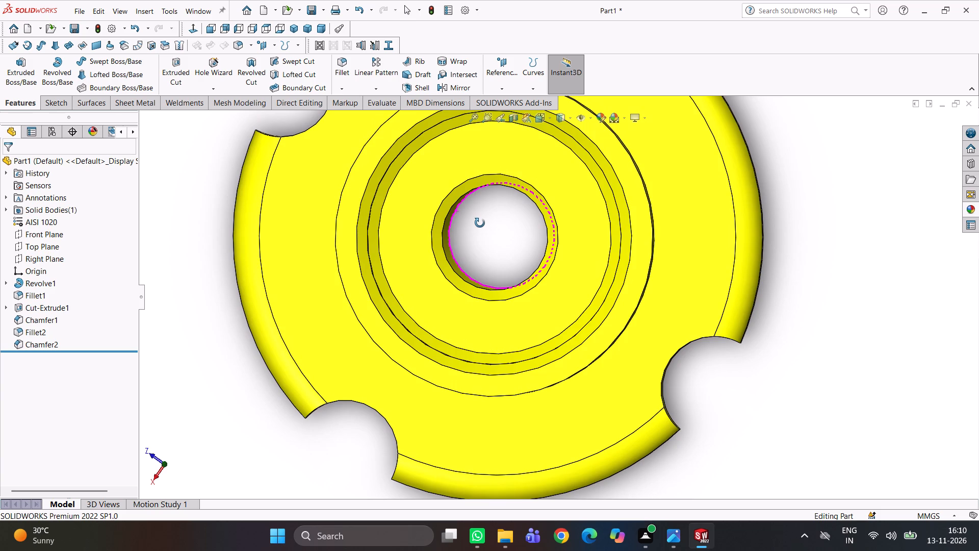
pyautogui.moveTo(480, 223); pyautogui.dragTo(481, 222, button='middle')
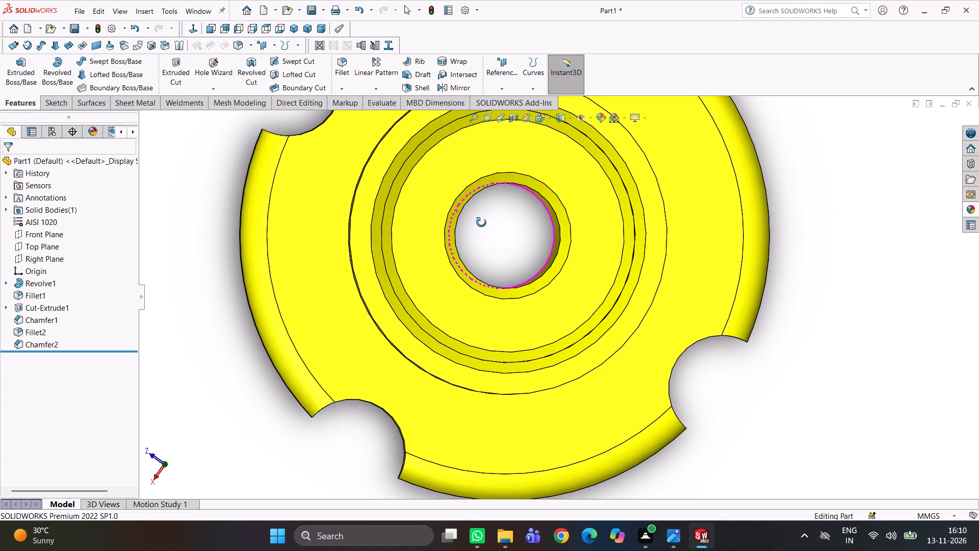
pyautogui.moveTo(481, 222); pyautogui.dragTo(481, 221, button='middle')
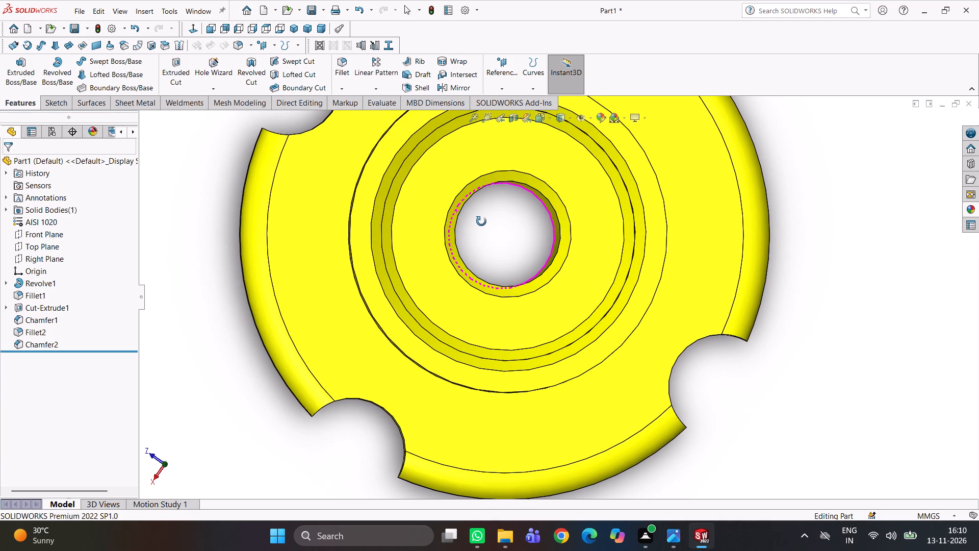
pyautogui.moveTo(481, 221); pyautogui.dragTo(481, 224, button='middle')
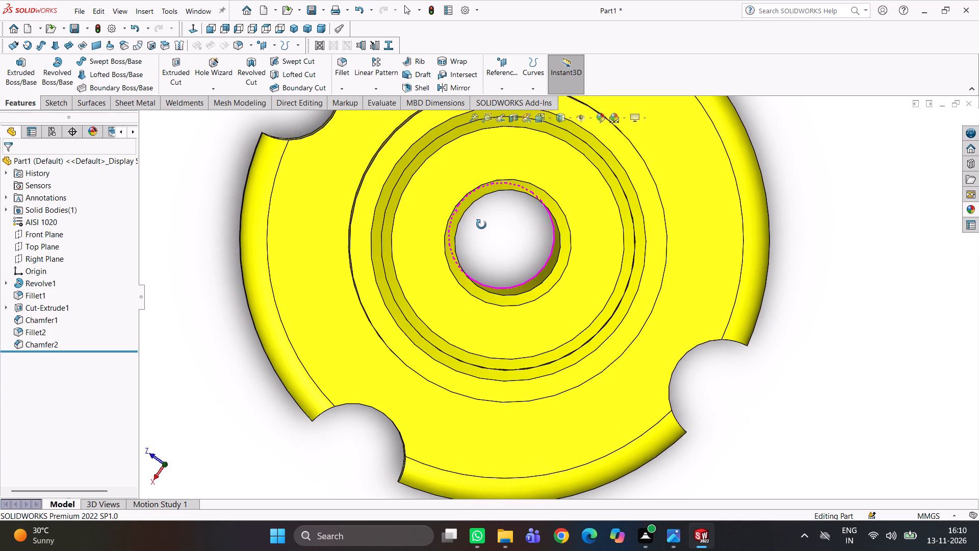
pyautogui.moveTo(481, 224); pyautogui.dragTo(481, 221, button='middle')
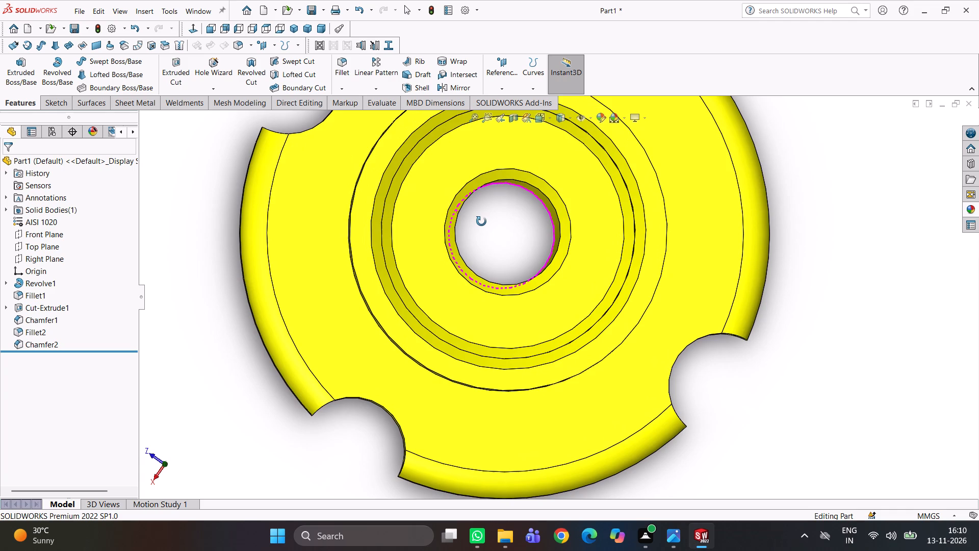
pyautogui.moveTo(481, 221); pyautogui.dragTo(480, 220, button='middle')
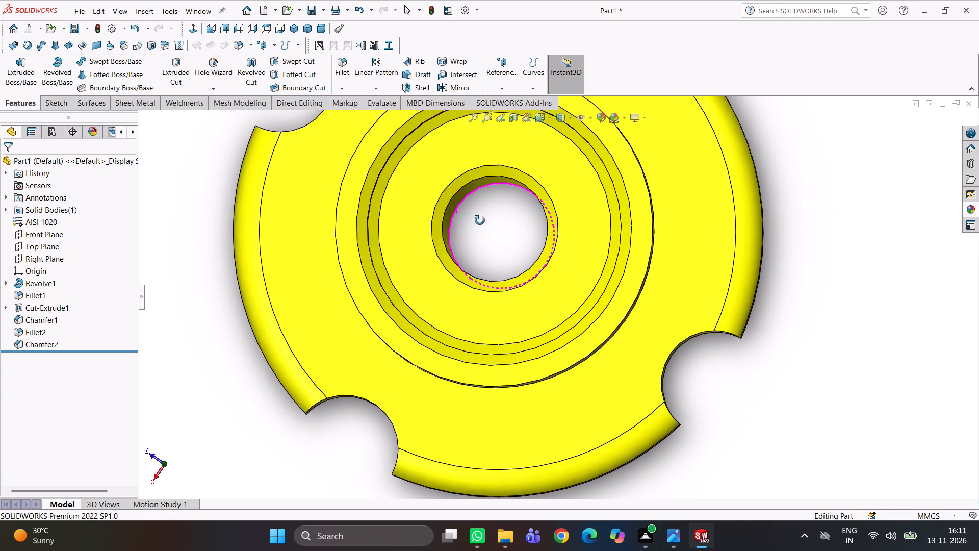
pyautogui.moveTo(480, 220); pyautogui.dragTo(478, 218, button='middle')
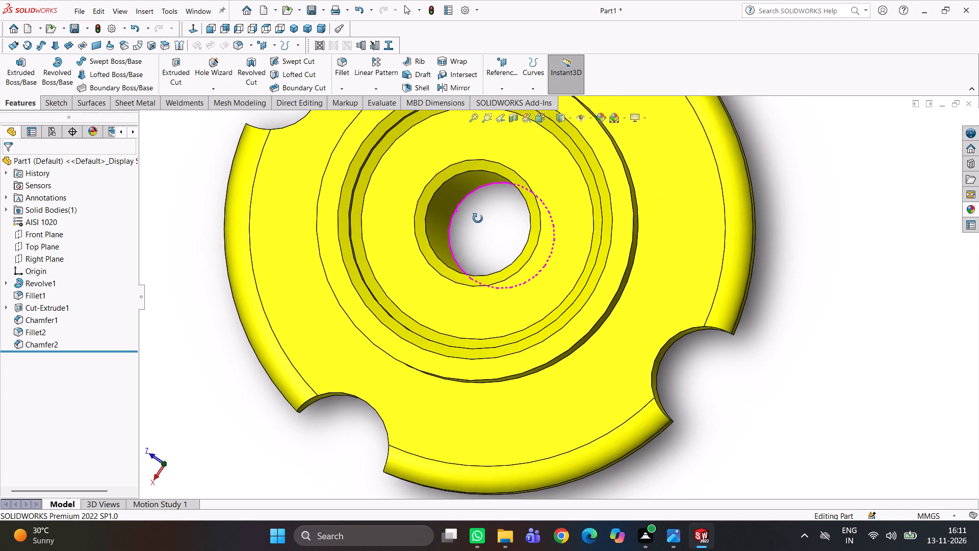
pyautogui.moveTo(478, 218); pyautogui.dragTo(482, 223, button='middle')
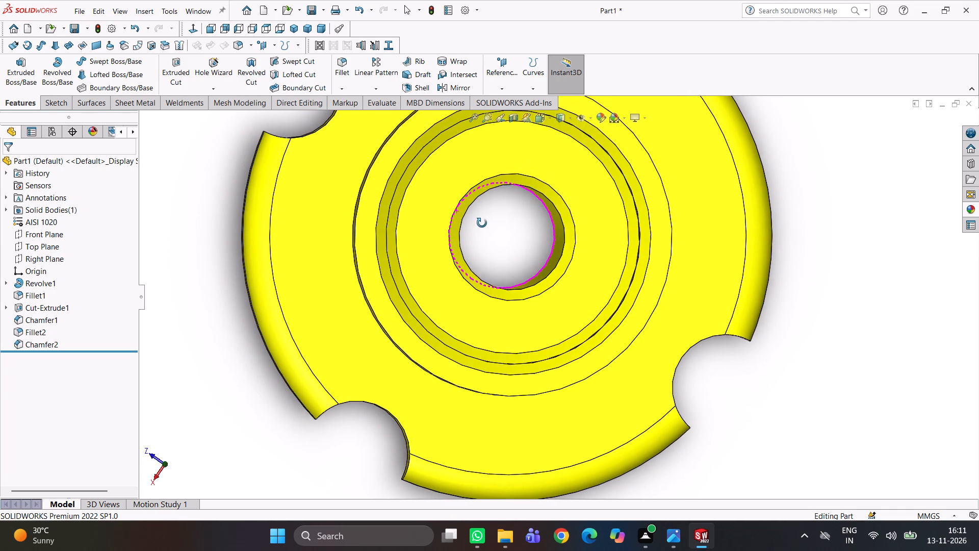
# Examine the flange notches, rounded flange edge and upper collar from tilted angles, returning to the full end-on outline.
pyautogui.moveTo(482, 223); pyautogui.dragTo(514, 184, button='middle')
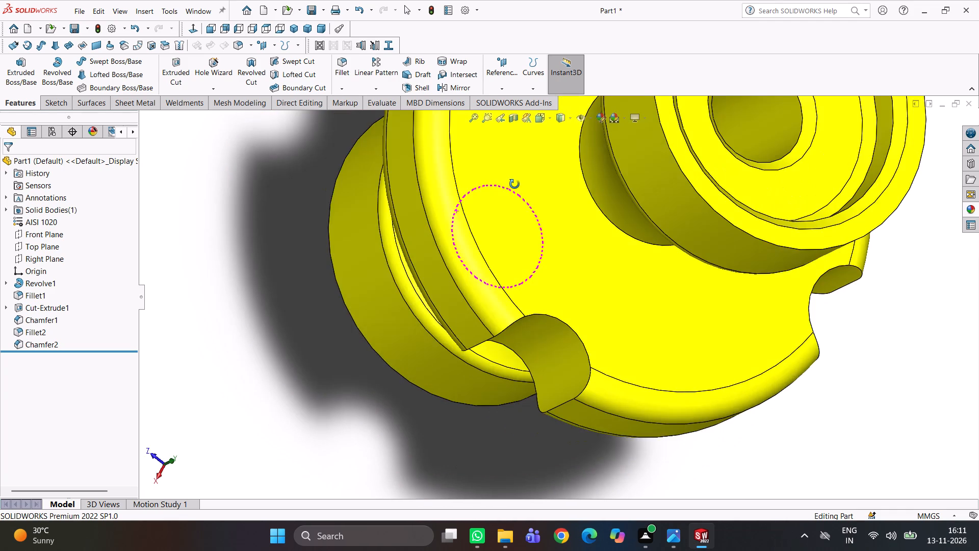
pyautogui.moveTo(514, 184); pyautogui.dragTo(491, 194, button='middle')
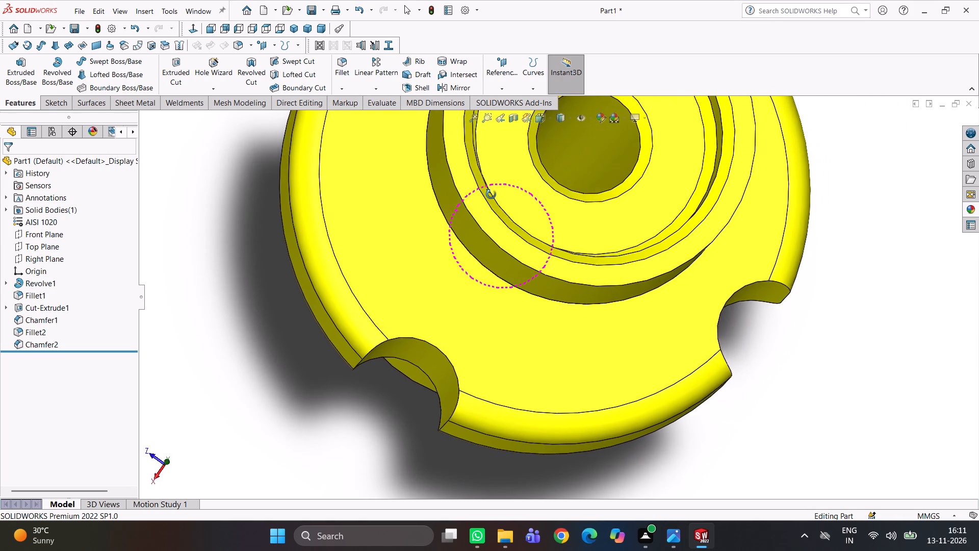
pyautogui.moveTo(491, 194); pyautogui.dragTo(484, 203, button='middle')
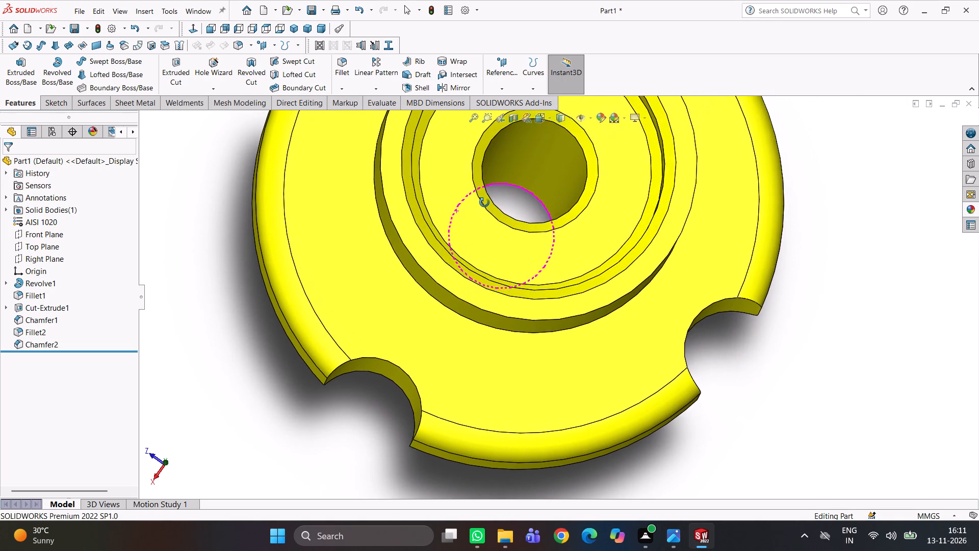
pyautogui.moveTo(484, 203); pyautogui.dragTo(478, 216, button='middle')
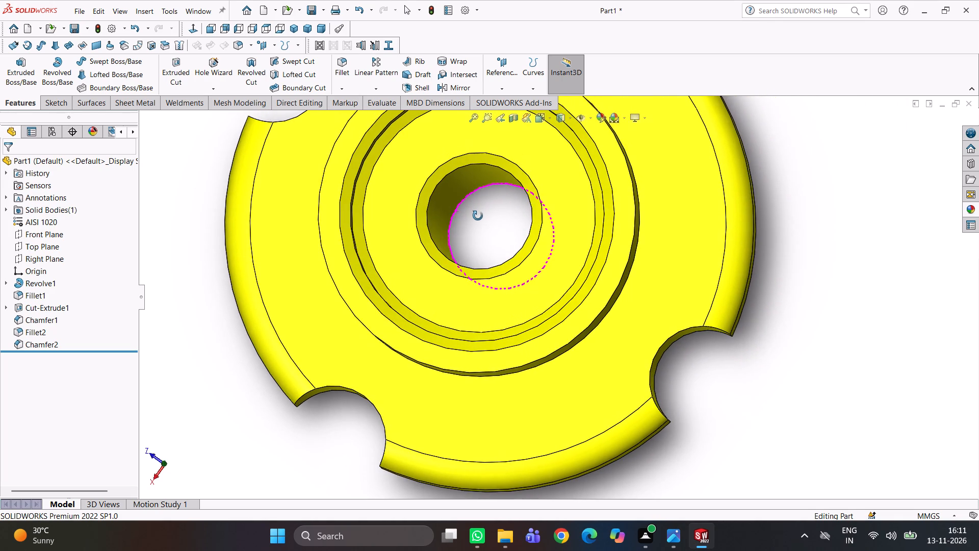
pyautogui.moveTo(478, 216); pyautogui.dragTo(482, 197, button='middle')
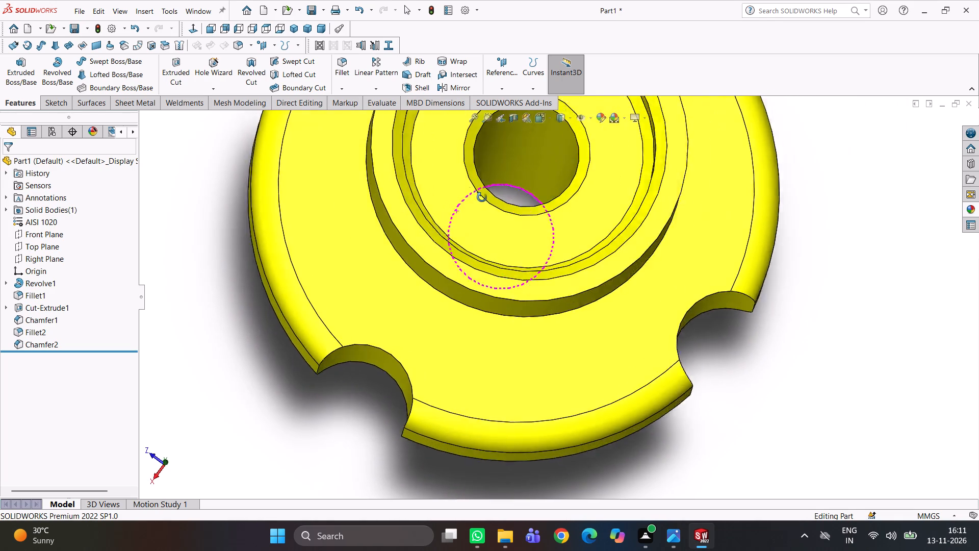
pyautogui.moveTo(482, 197); pyautogui.dragTo(483, 218, button='middle')
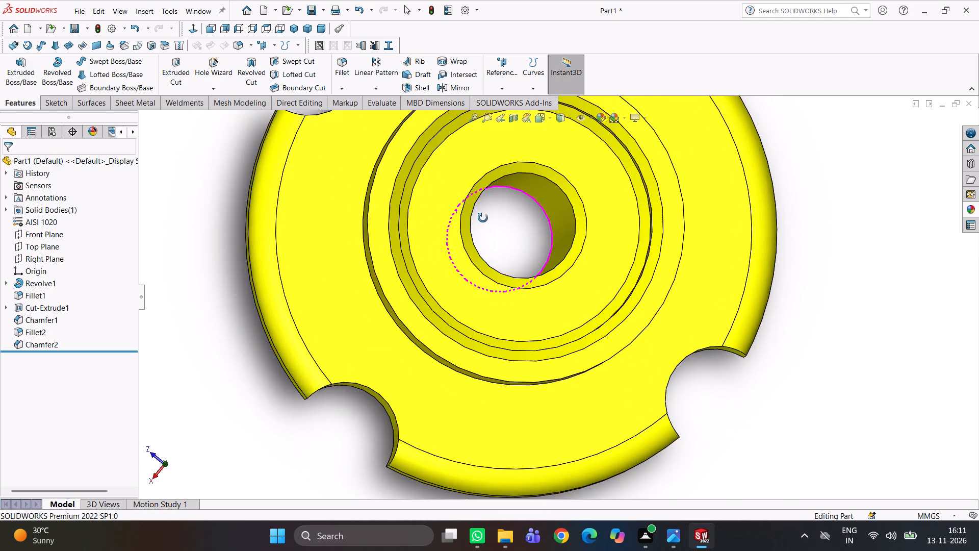
pyautogui.moveTo(483, 218); pyautogui.dragTo(475, 221, button='middle')
pyautogui.scroll(4, 633, 256)
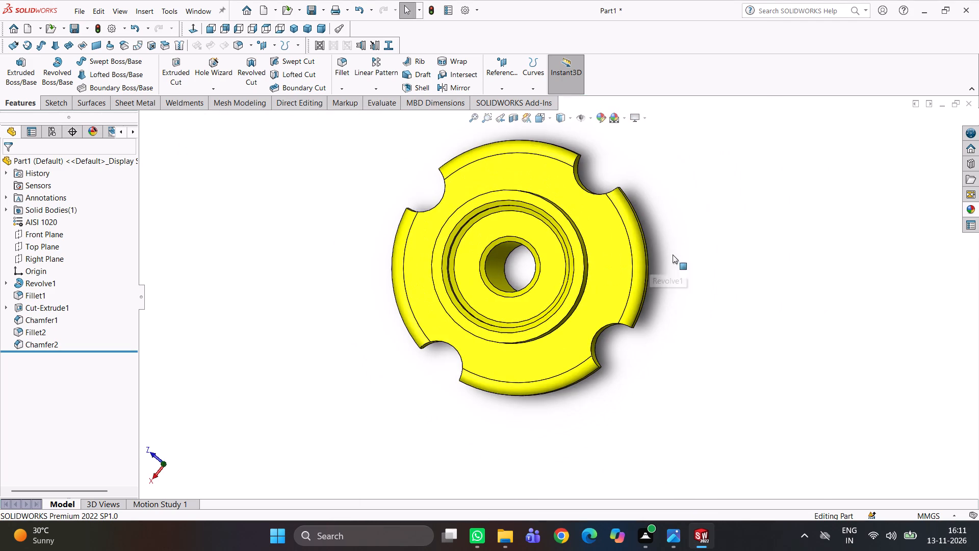
pyautogui.click(694, 240)
# Examine the bore's inner wall and chamfered rim at high magnification, comparing them with the whole part at slight tilts.
pyautogui.scroll(-3, 479, 272)
pyautogui.moveTo(547, 278); pyautogui.dragTo(552, 282, button='middle')
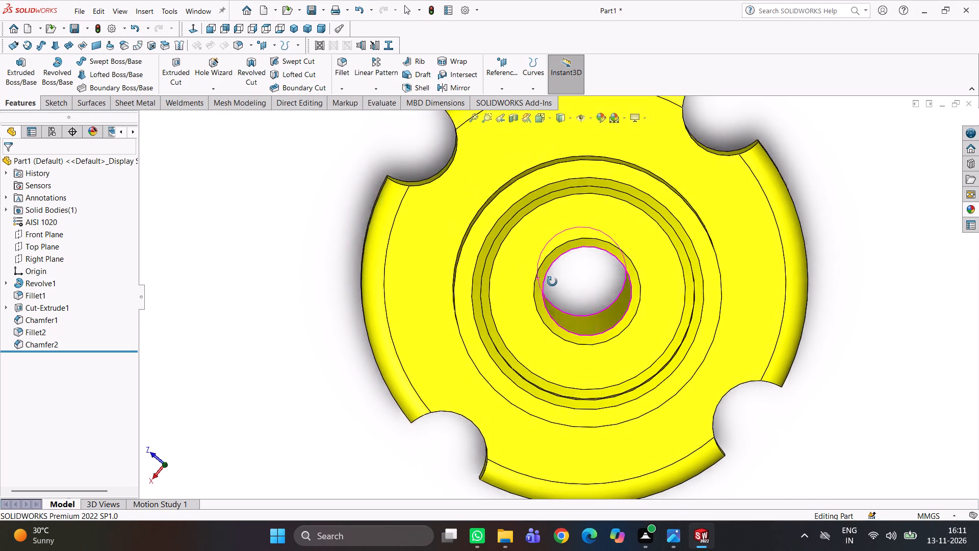
pyautogui.moveTo(552, 282); pyautogui.dragTo(551, 279, button='middle')
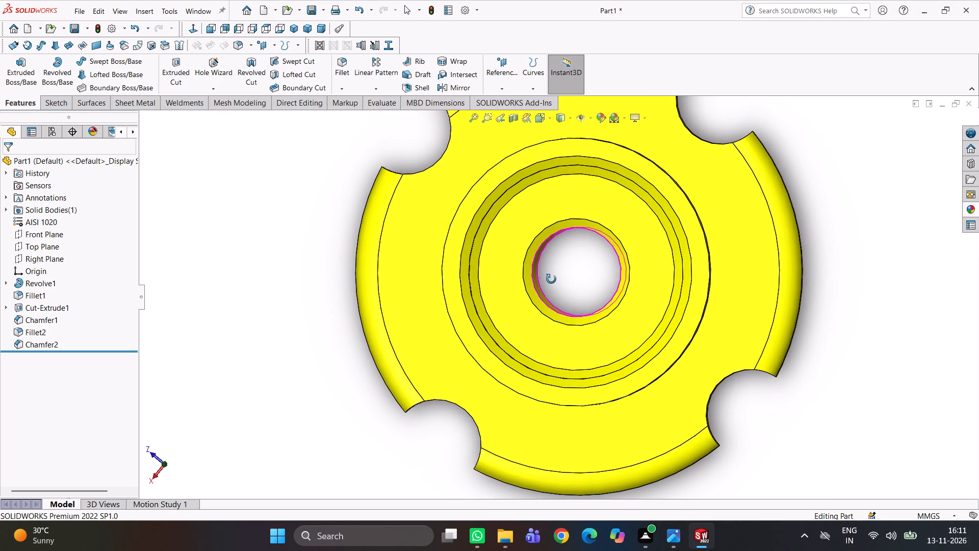
pyautogui.moveTo(551, 279); pyautogui.dragTo(552, 280, button='middle')
pyautogui.scroll(-4, 562, 298)
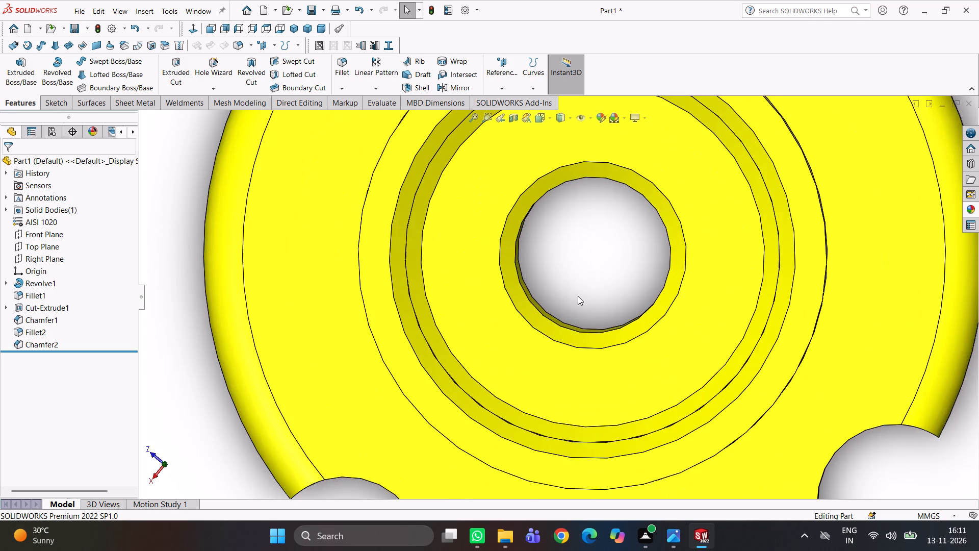
pyautogui.scroll(-1, 577, 293)
pyautogui.moveTo(568, 311); pyautogui.dragTo(569, 306, button='middle')
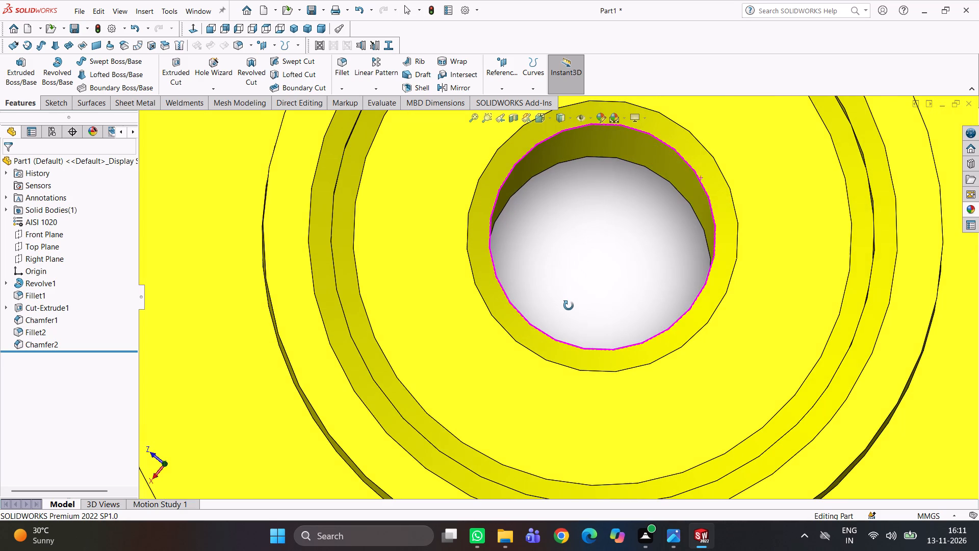
pyautogui.moveTo(569, 306); pyautogui.dragTo(566, 318, button='middle')
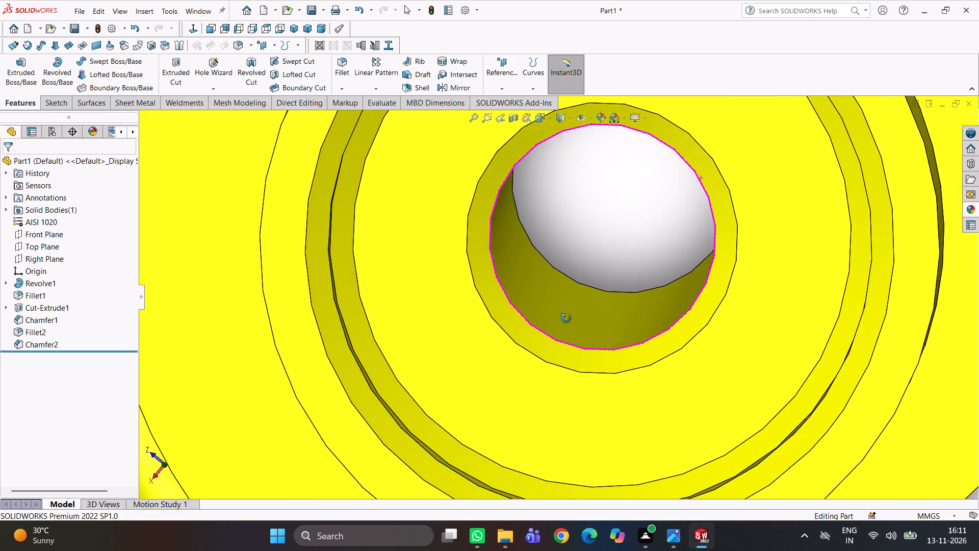
pyautogui.moveTo(566, 318); pyautogui.dragTo(575, 298, button='middle')
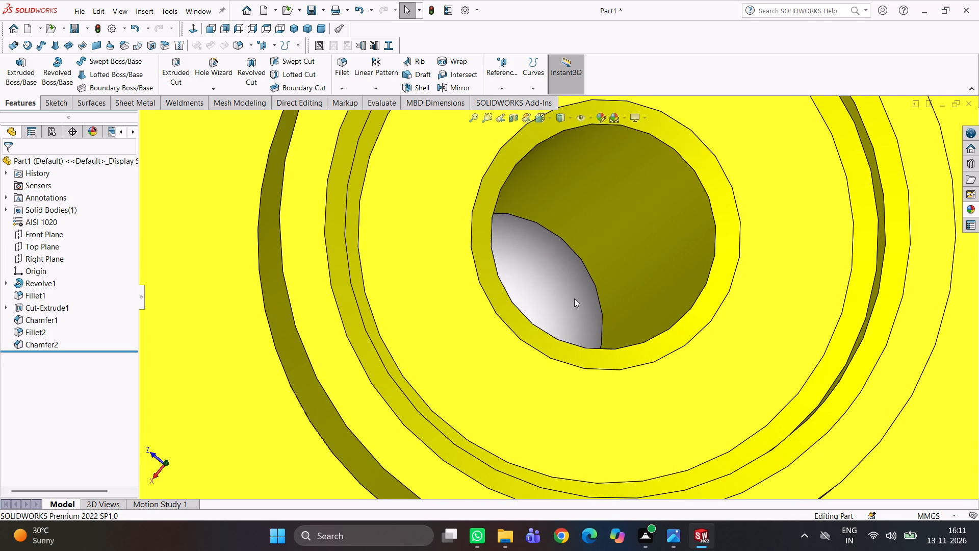
pyautogui.scroll(7, 568, 307)
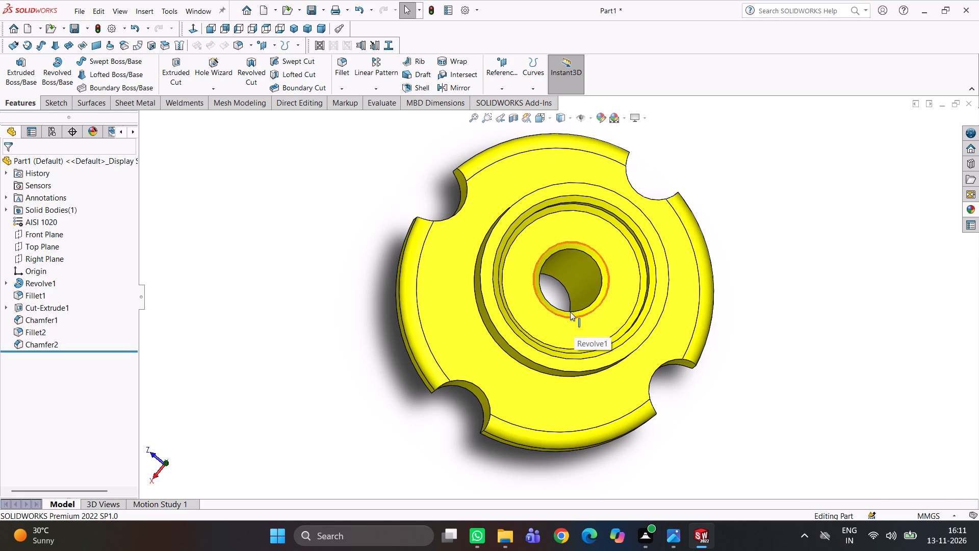
pyautogui.scroll(2, 495, 229)
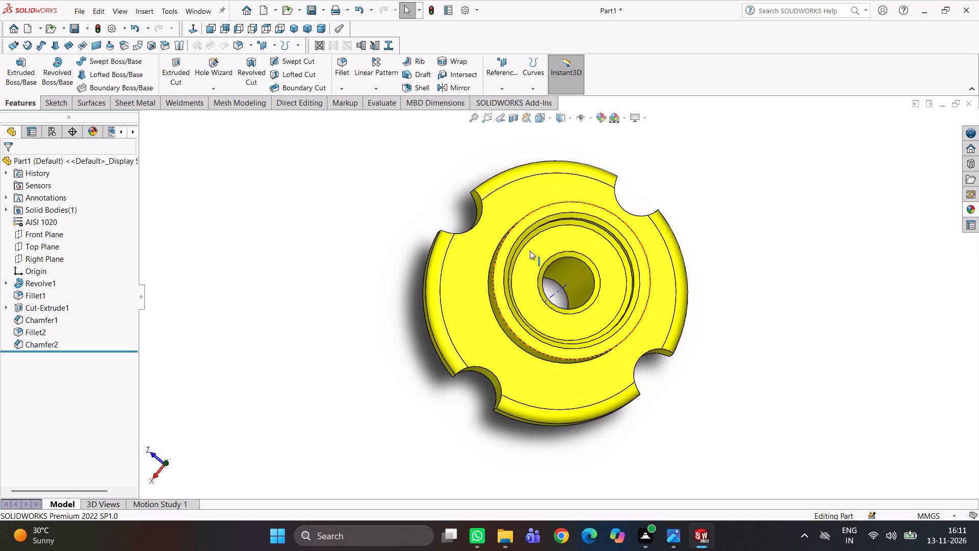
pyautogui.scroll(-6, 568, 299)
pyautogui.moveTo(549, 301); pyautogui.dragTo(553, 283, button='middle')
pyautogui.scroll(5, 555, 286)
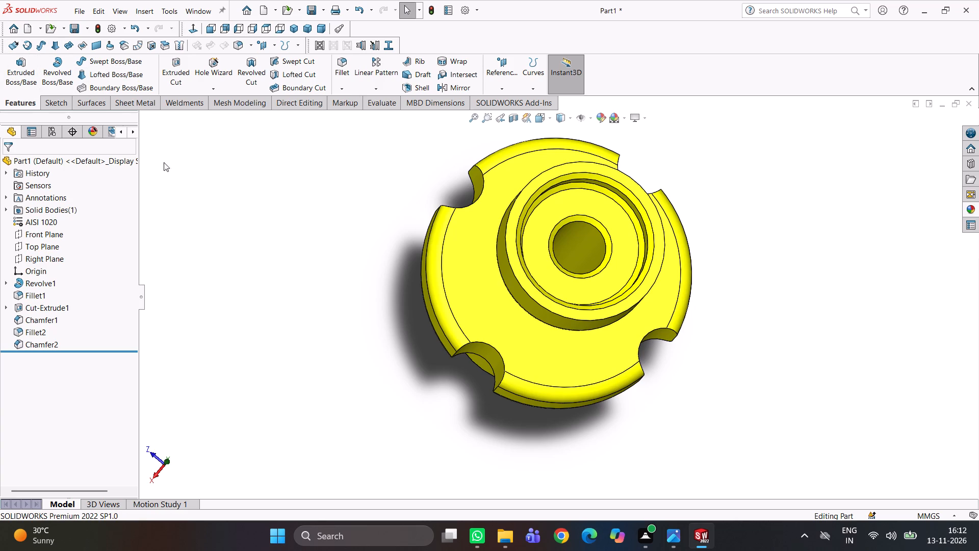
# Examine a flange notch and the adjoining rounded flange edge close up, tilting slightly around the end-on view.
pyautogui.scroll(3, 644, 238)
pyautogui.moveTo(666, 237); pyautogui.dragTo(649, 258, button='middle')
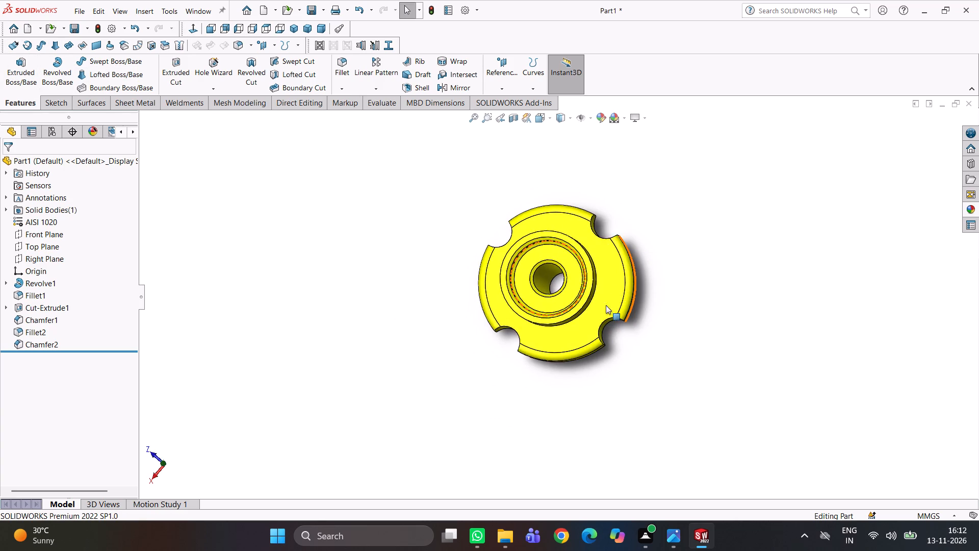
pyautogui.scroll(-4, 594, 332)
pyautogui.scroll(-4, 633, 289)
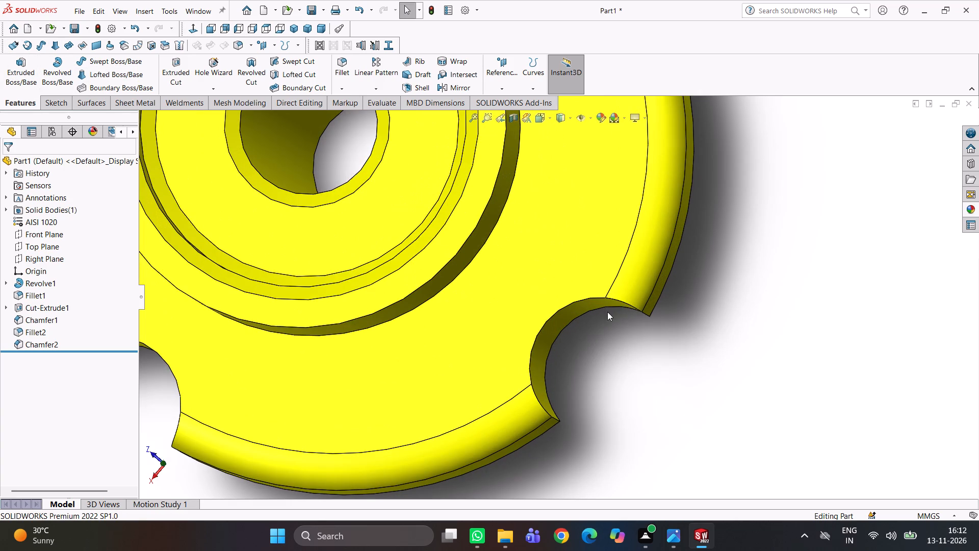
pyautogui.moveTo(605, 313); pyautogui.dragTo(610, 323, button='middle')
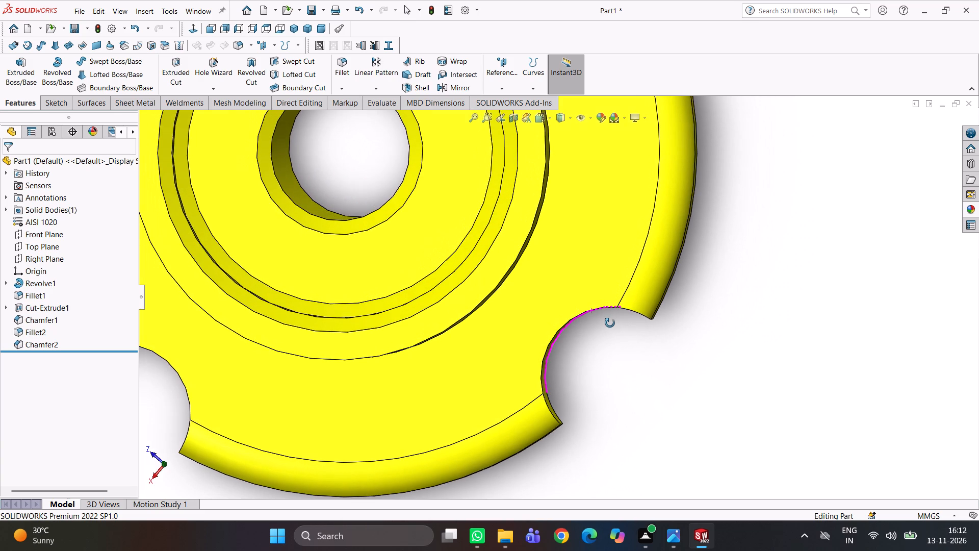
pyautogui.moveTo(610, 323); pyautogui.dragTo(612, 321, button='middle')
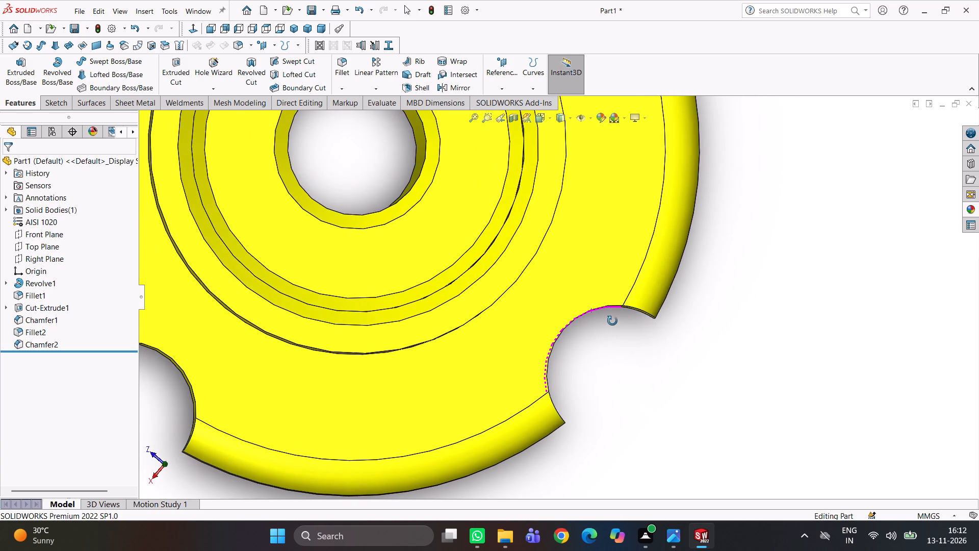
pyautogui.moveTo(612, 321); pyautogui.dragTo(612, 318, button='middle')
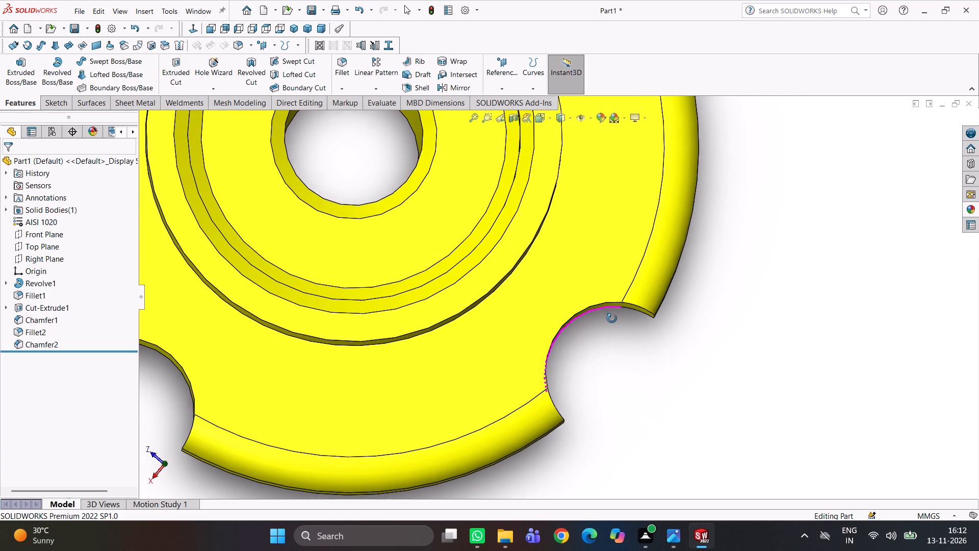
pyautogui.moveTo(612, 318); pyautogui.dragTo(610, 321, button='middle')
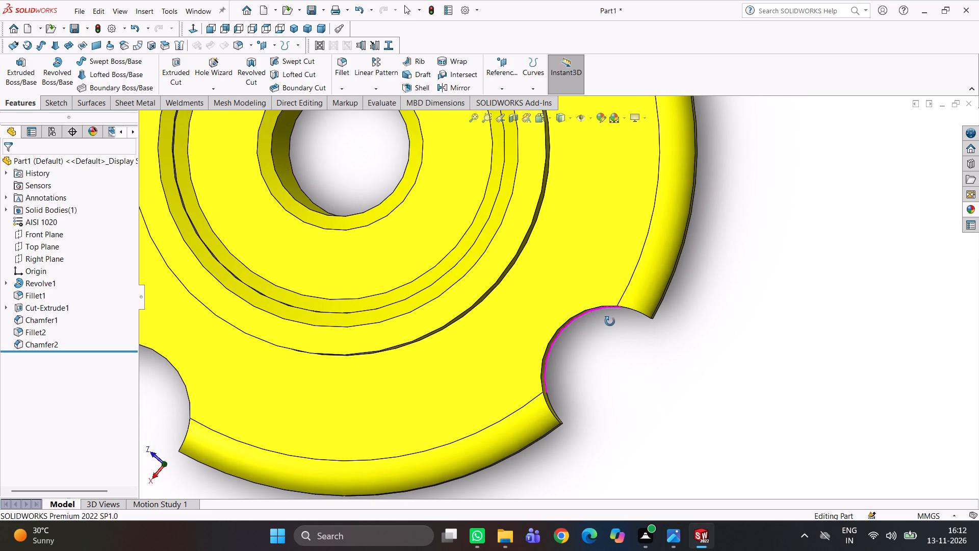
pyautogui.moveTo(610, 321); pyautogui.dragTo(612, 320, button='middle')
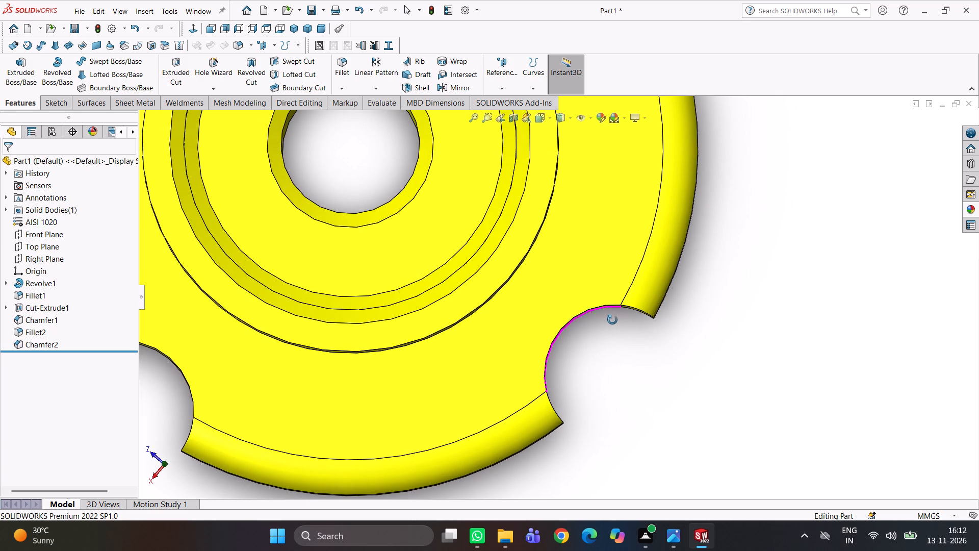
pyautogui.moveTo(612, 320); pyautogui.dragTo(610, 321, button='middle')
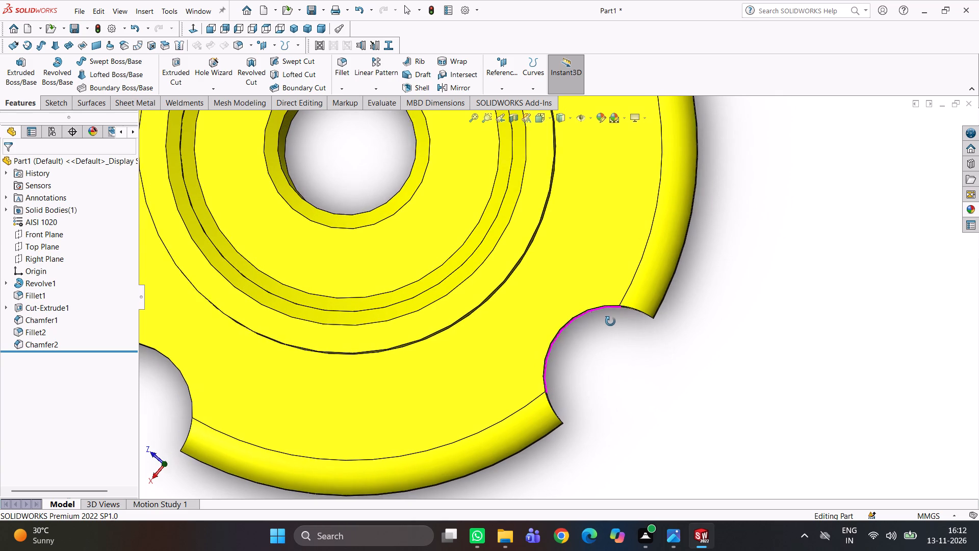
pyautogui.moveTo(610, 321); pyautogui.dragTo(612, 321, button='middle')
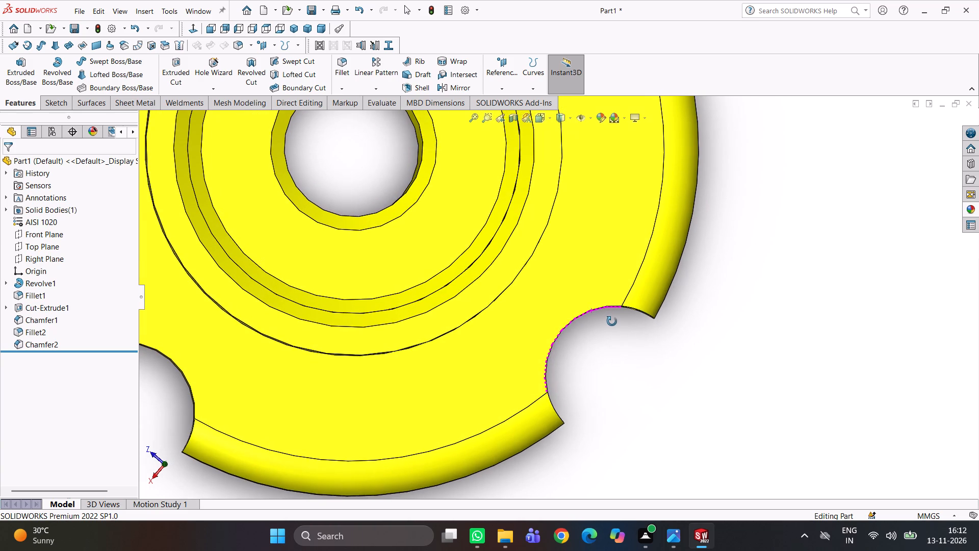
pyautogui.moveTo(612, 321); pyautogui.dragTo(610, 322, button='middle')
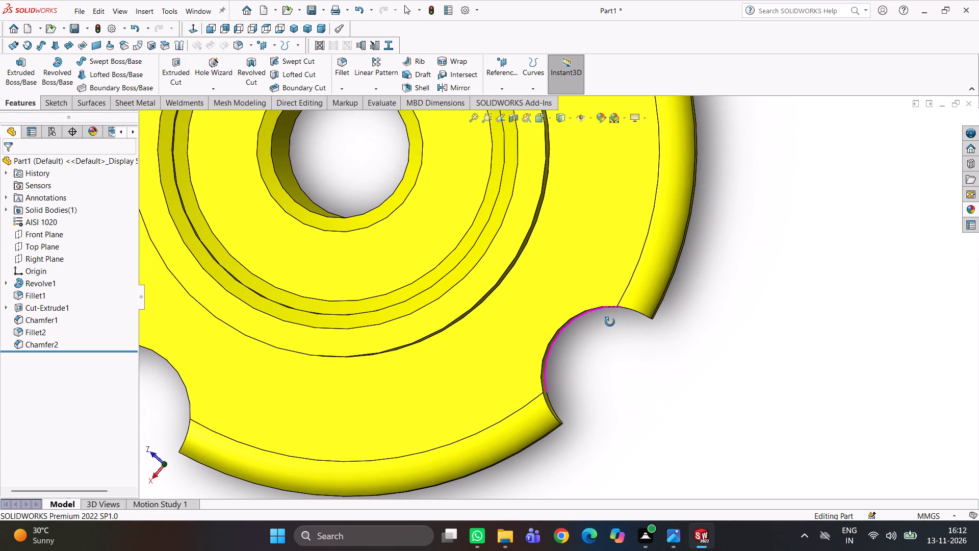
pyautogui.moveTo(610, 322); pyautogui.dragTo(610, 323, button='middle')
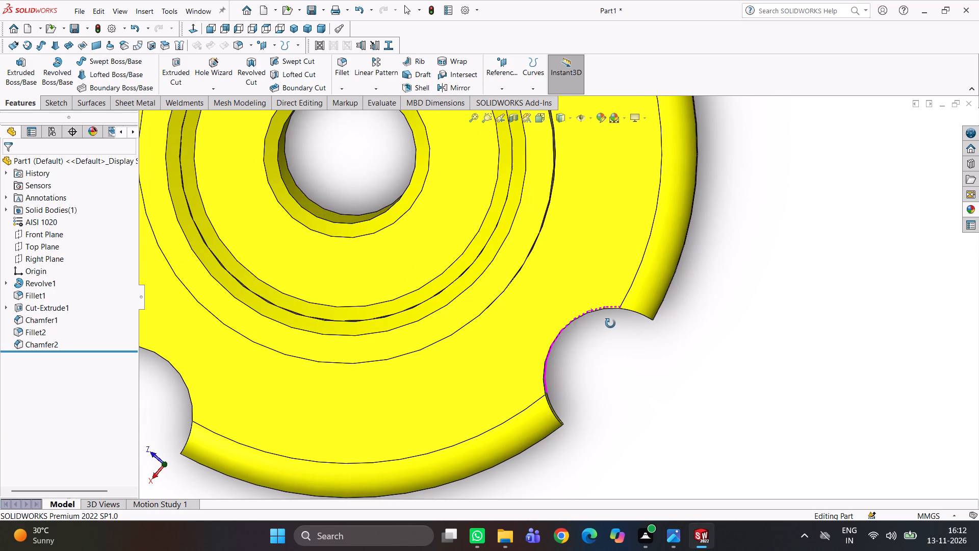
pyautogui.moveTo(610, 323); pyautogui.dragTo(612, 323, button='middle')
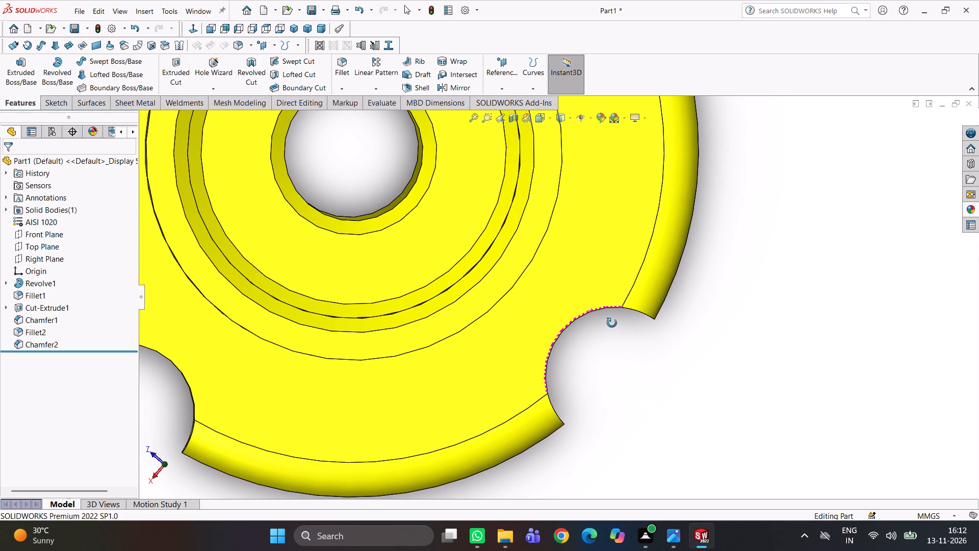
pyautogui.moveTo(612, 323); pyautogui.dragTo(612, 322, button='middle')
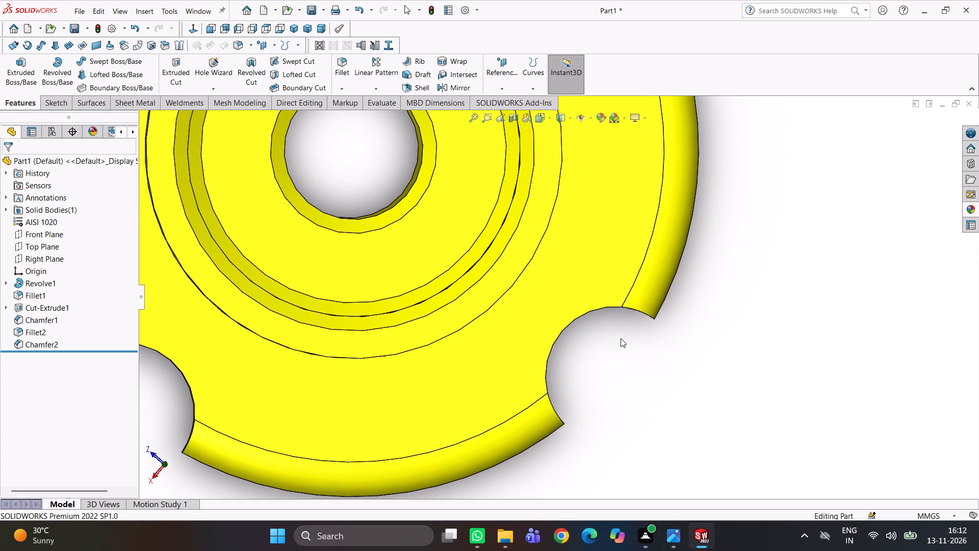
# Orient the spool to the standard Top view with the whole notched flange in sight.
pyautogui.scroll(-4, 615, 338)
pyautogui.scroll(5, 528, 357)
pyautogui.scroll(3, 500, 208)
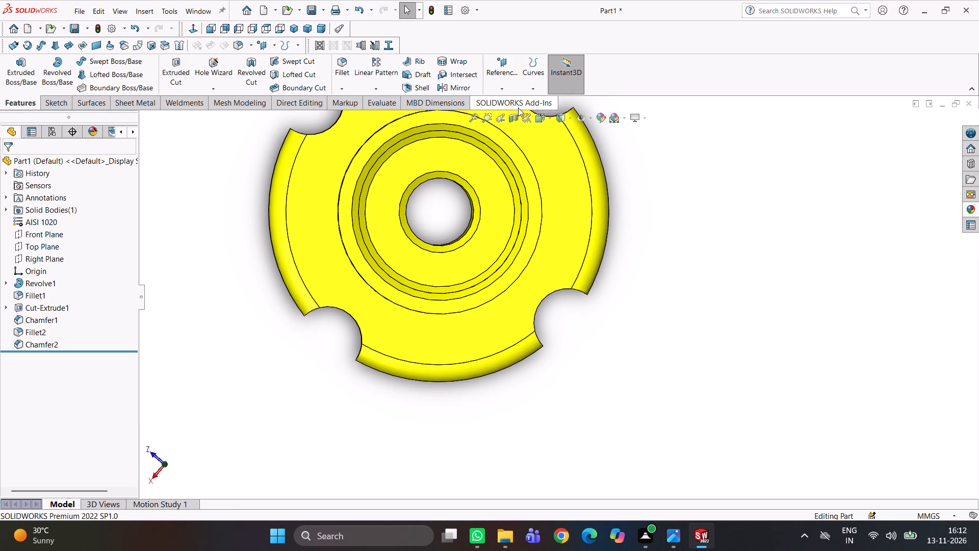
pyautogui.scroll(5, 543, 128)
pyautogui.click(551, 118)
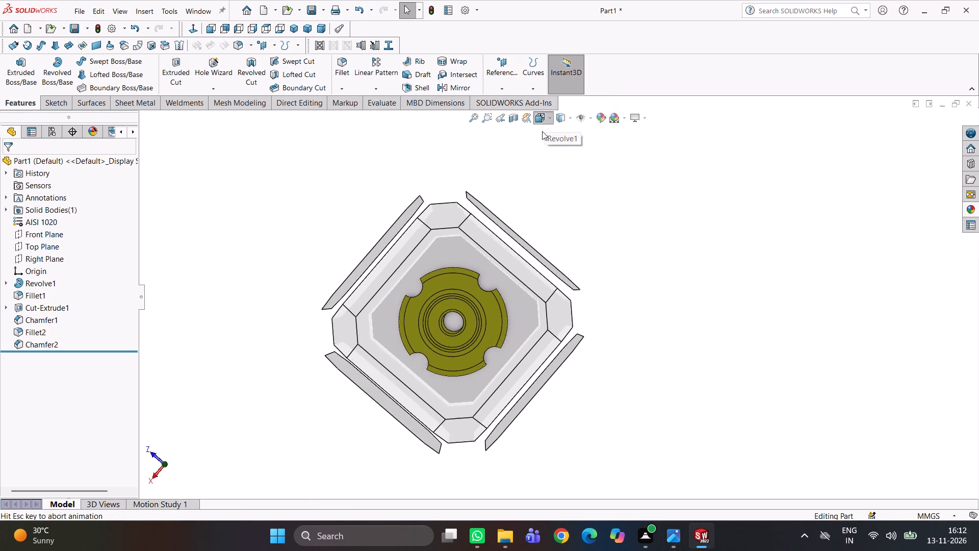
pyautogui.click(560, 145)
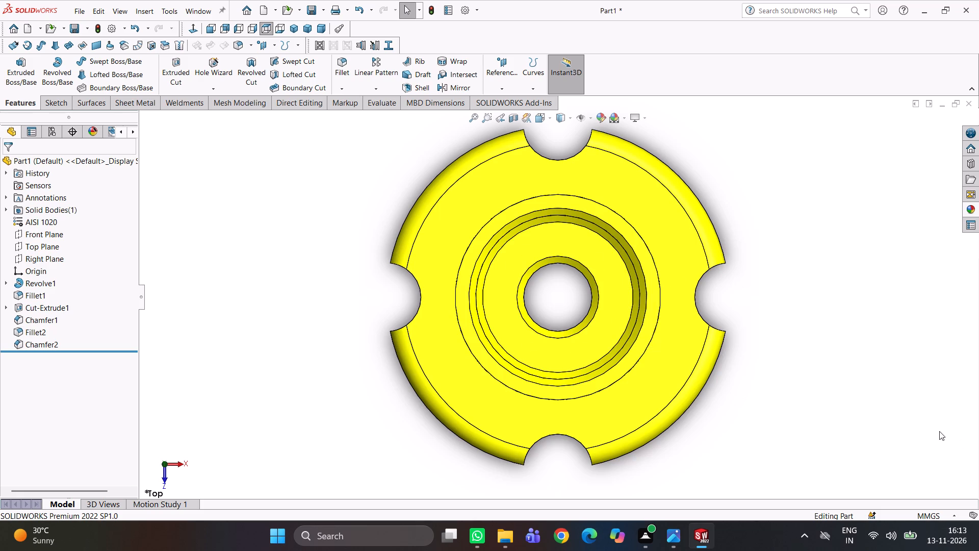
pyautogui.scroll(3, 651, 223)
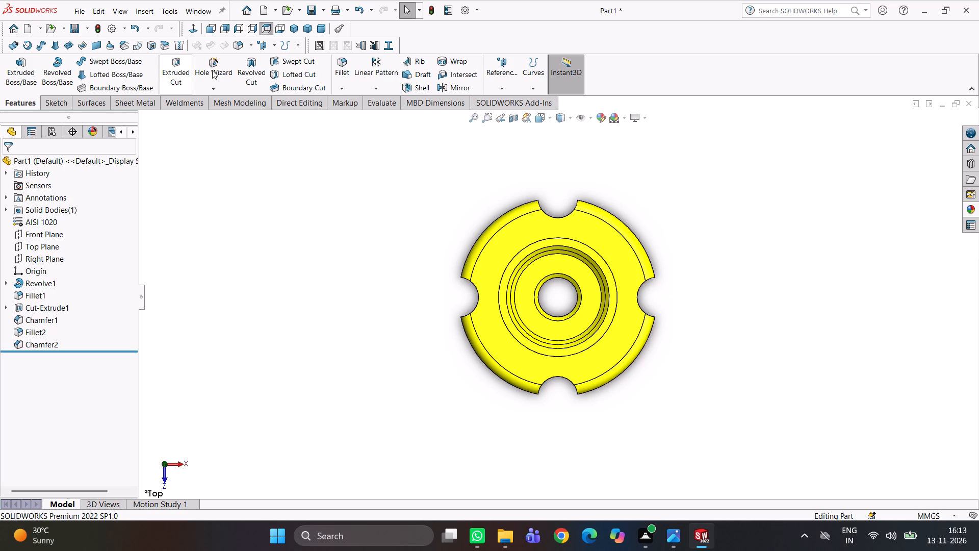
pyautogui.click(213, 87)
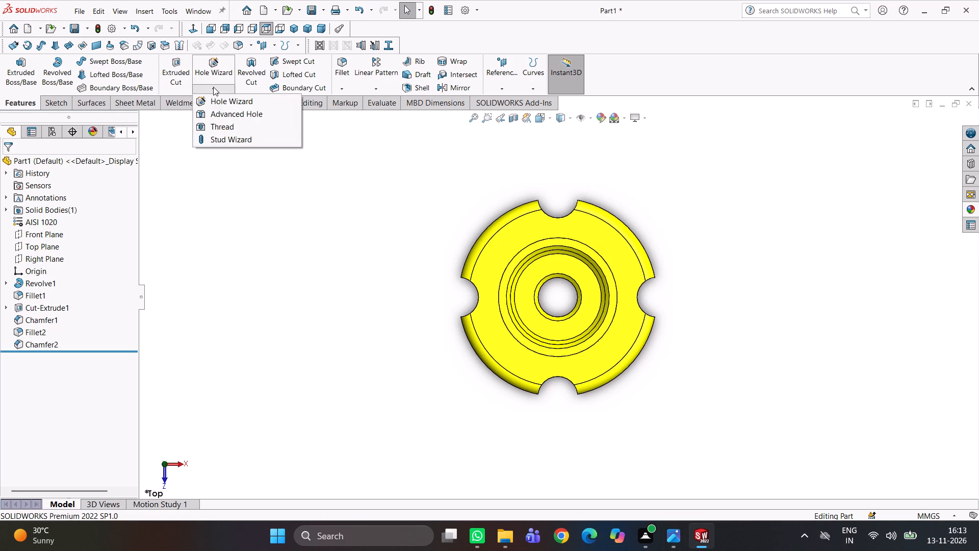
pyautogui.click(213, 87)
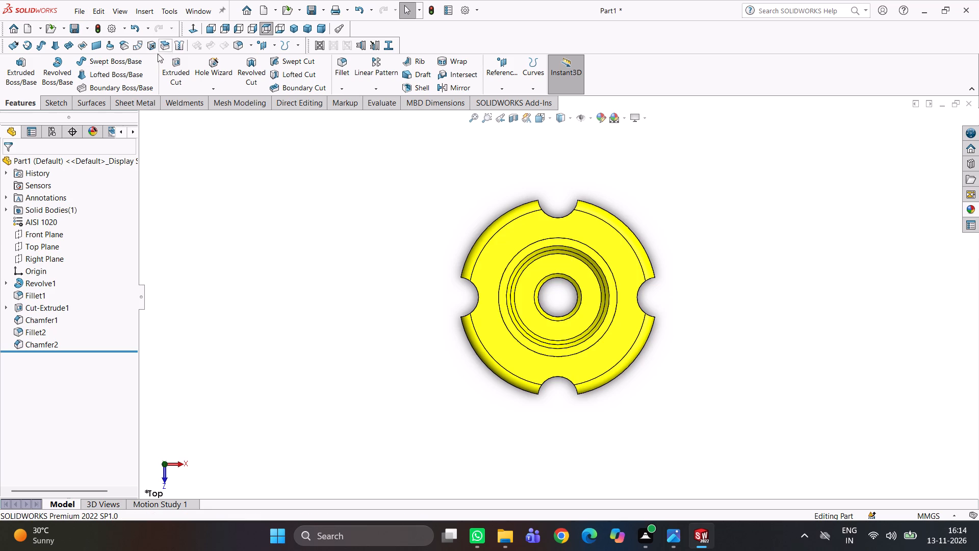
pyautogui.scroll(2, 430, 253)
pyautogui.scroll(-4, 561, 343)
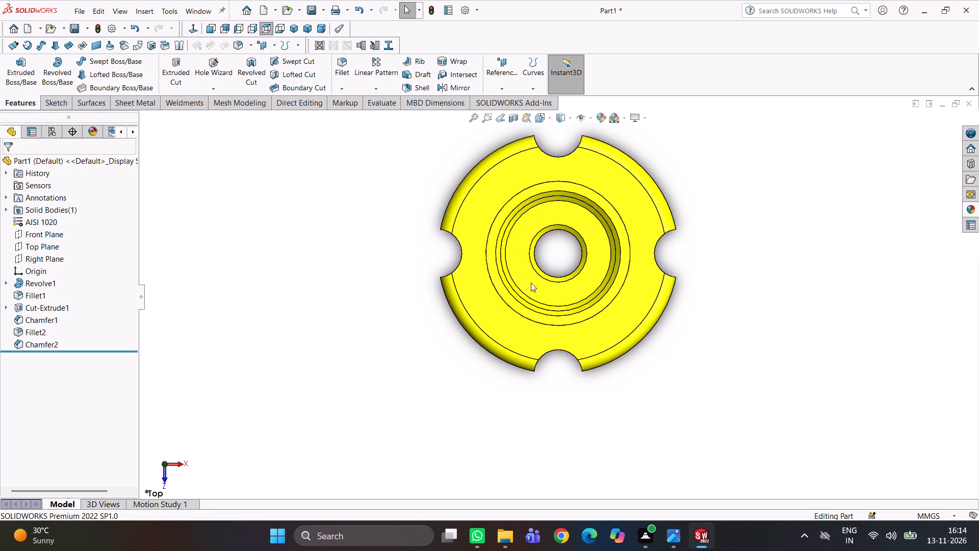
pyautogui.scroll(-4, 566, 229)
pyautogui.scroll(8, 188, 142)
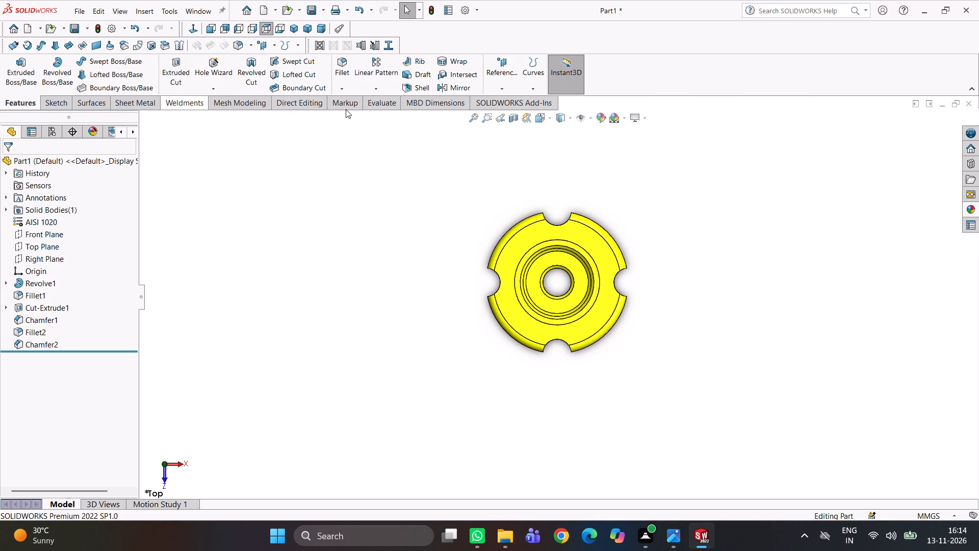
# Measure the upper collar's outer circular edge and the recess's outer rim, including the distance between them.
pyautogui.click(371, 106)
pyautogui.click(109, 62)
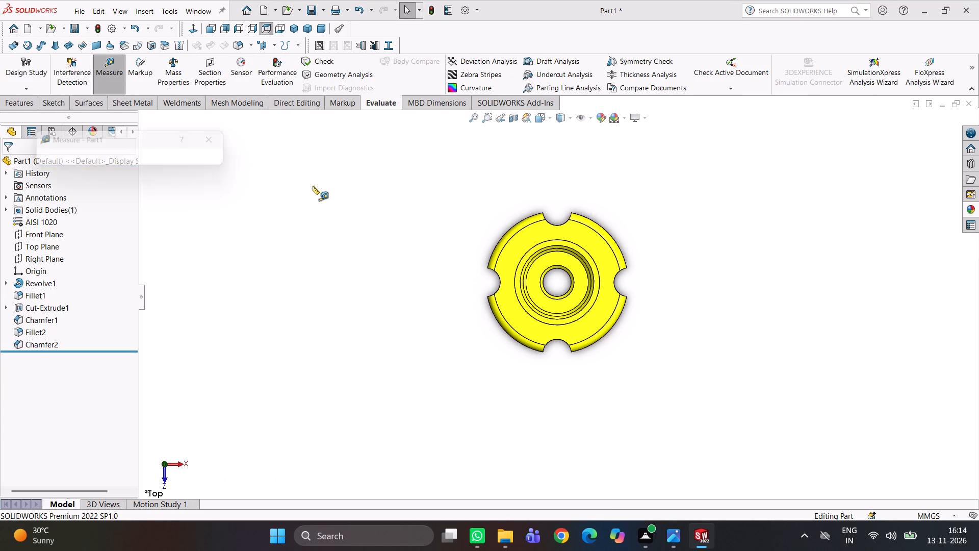
pyautogui.scroll(-5, 550, 244)
pyautogui.click(587, 255)
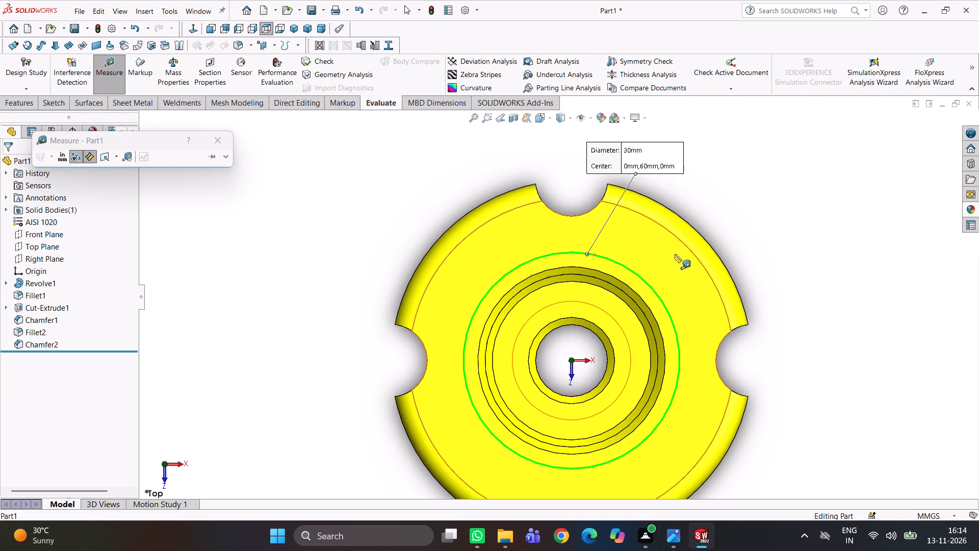
pyautogui.click(618, 279)
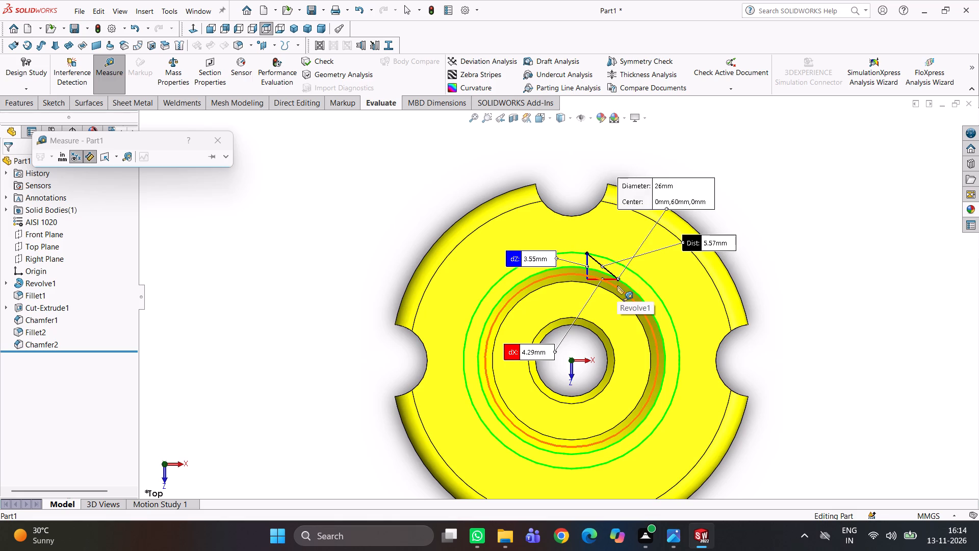
pyautogui.press('Escape')
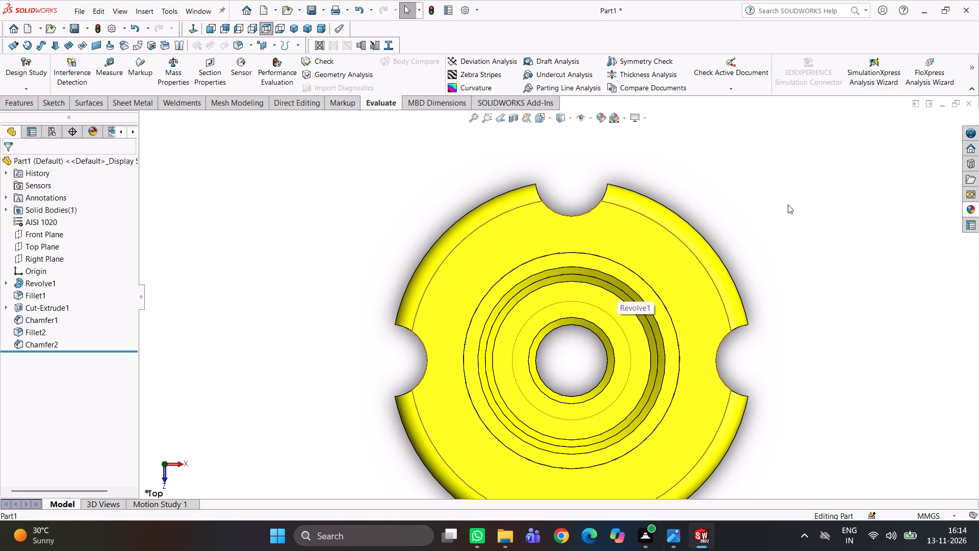